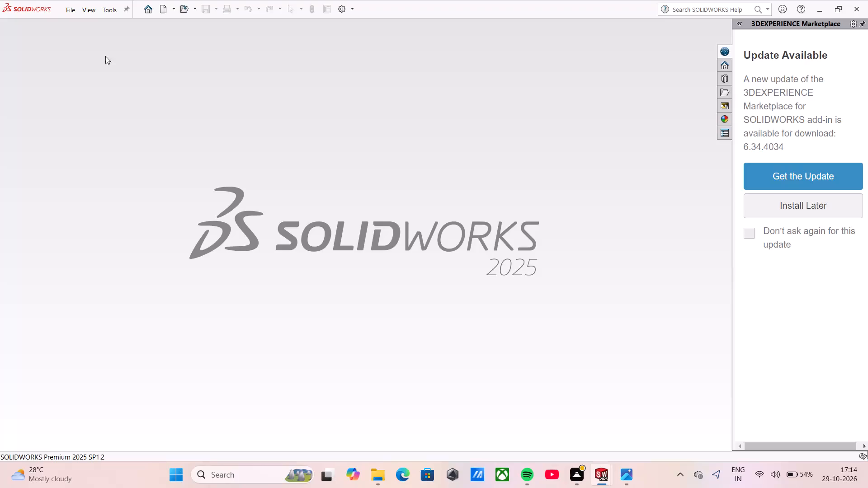
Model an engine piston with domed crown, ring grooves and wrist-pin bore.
Create a new part document.
click(69, 0)
click(72, 16)
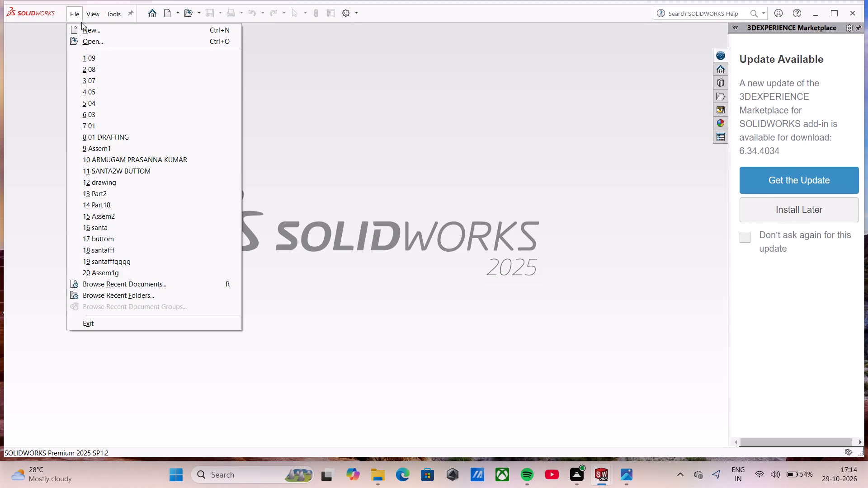
click(84, 30)
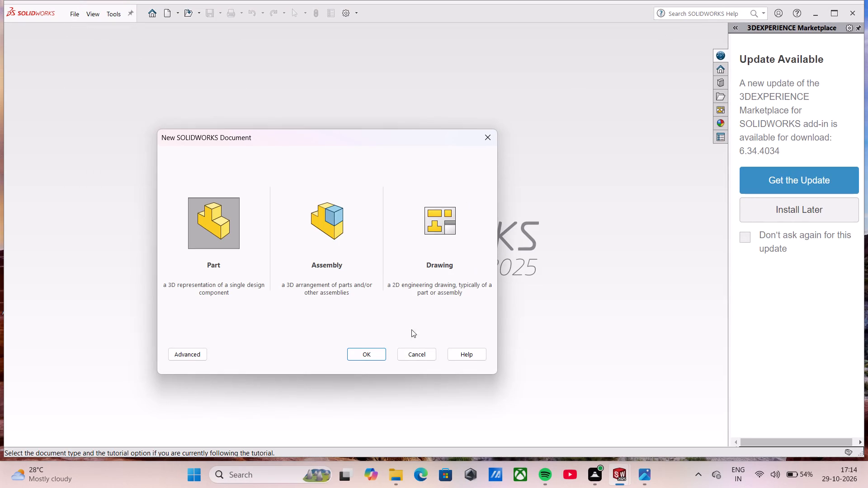
click(374, 357)
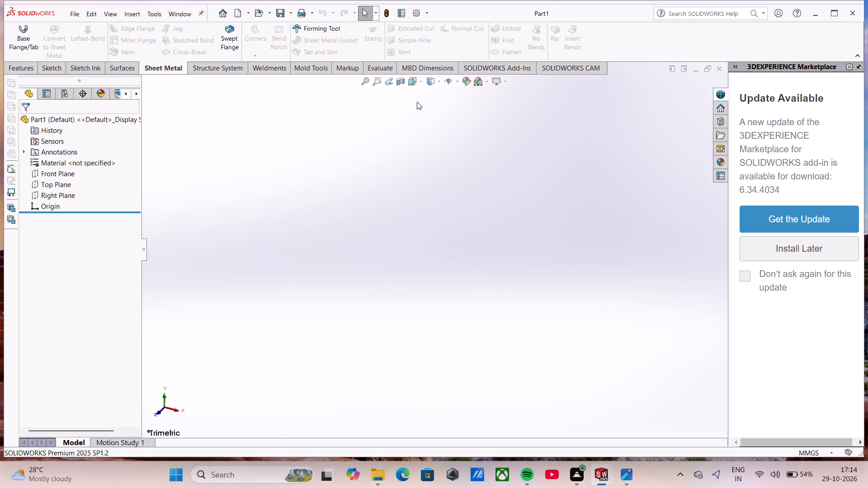
Sketch a circle centred on the origin on the Top Plane, with a radius of about 77.6 mm.
click(57, 69)
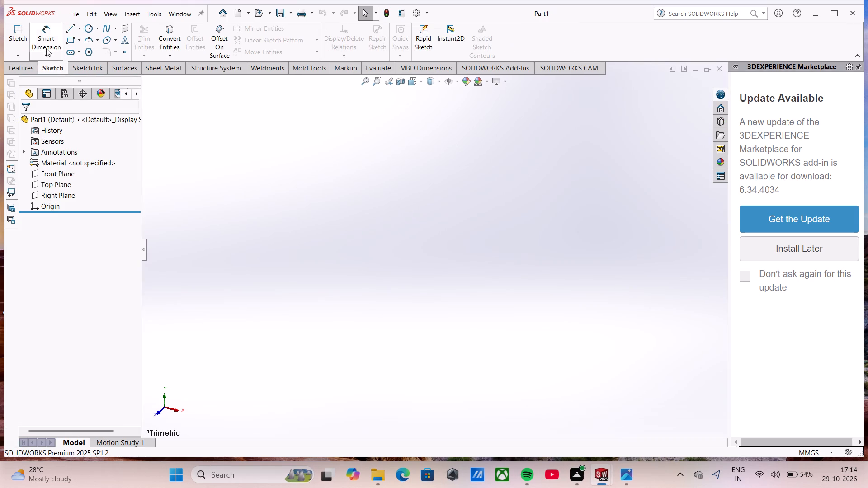
click(831, 16)
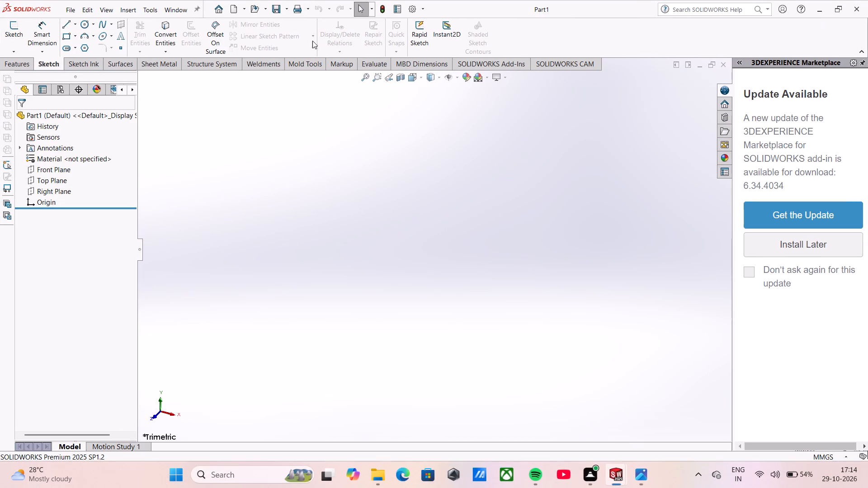
click(82, 22)
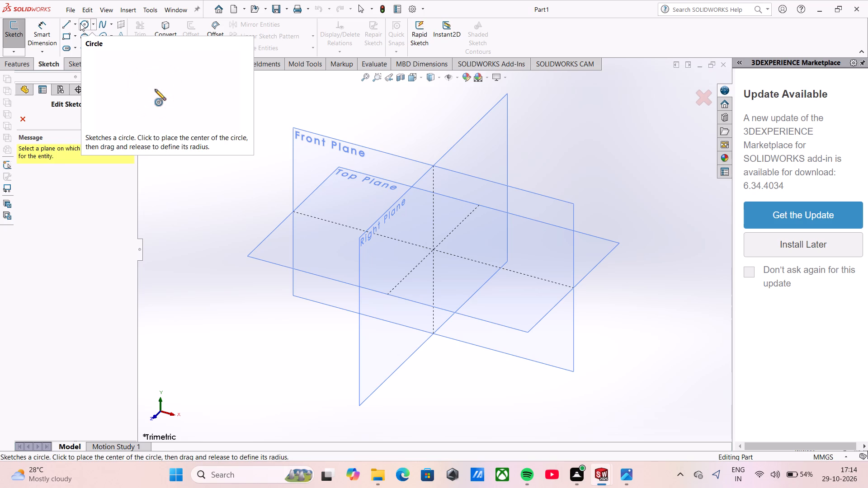
click(597, 260)
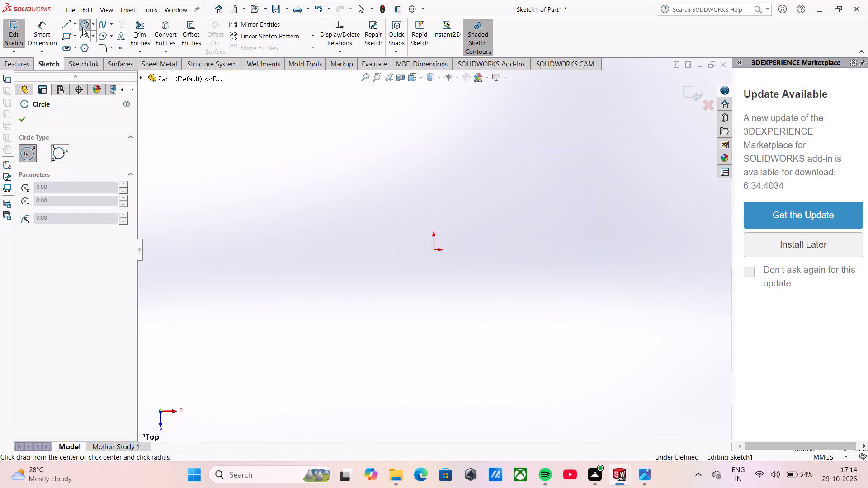
click(435, 250)
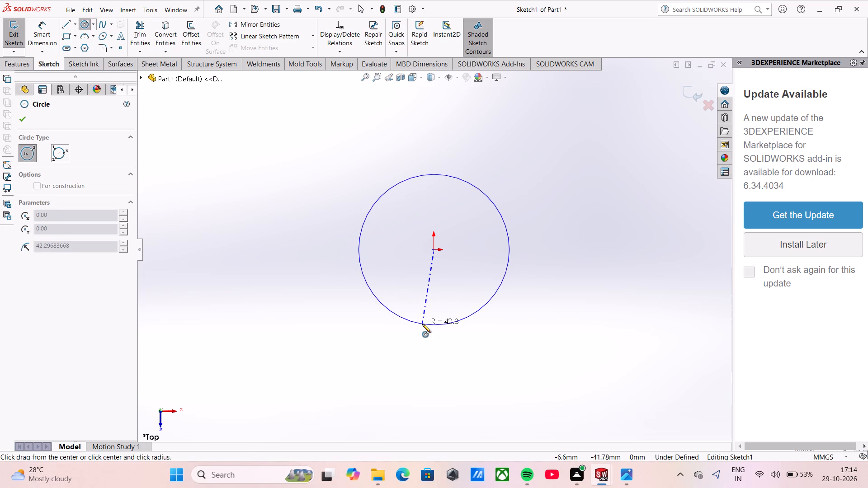
click(418, 387)
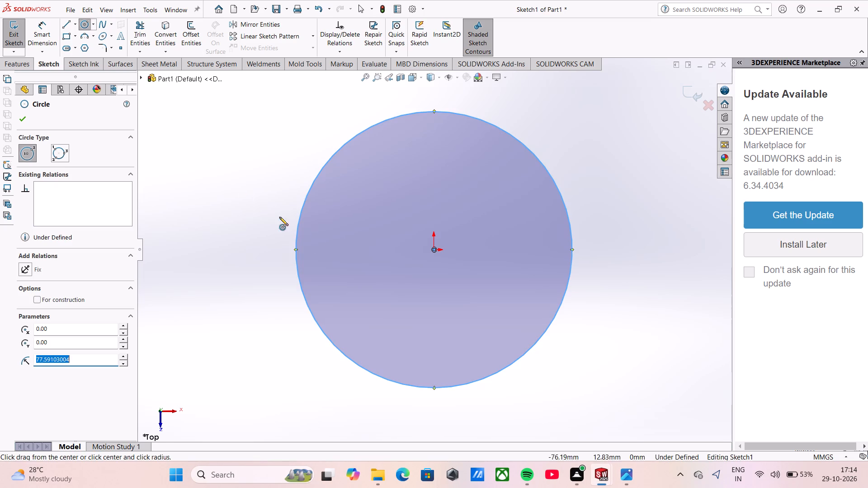
Dimension the circle's diameter at 90 mm.
click(46, 32)
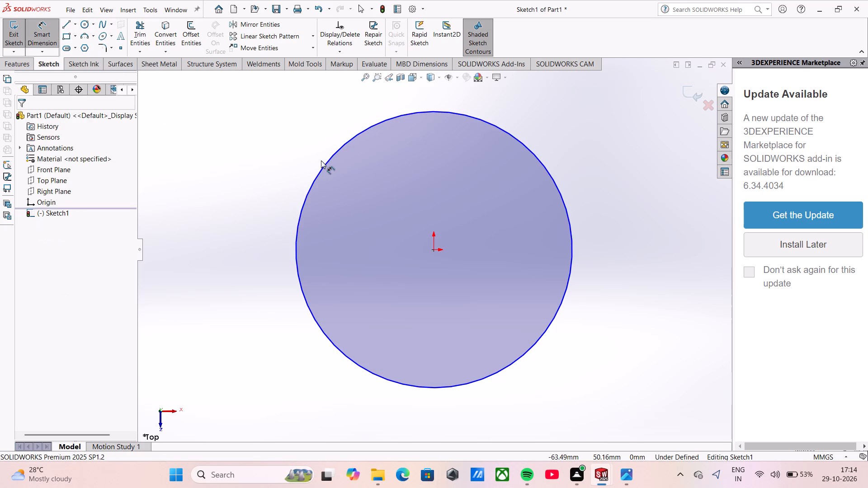
click(323, 164)
click(220, 199)
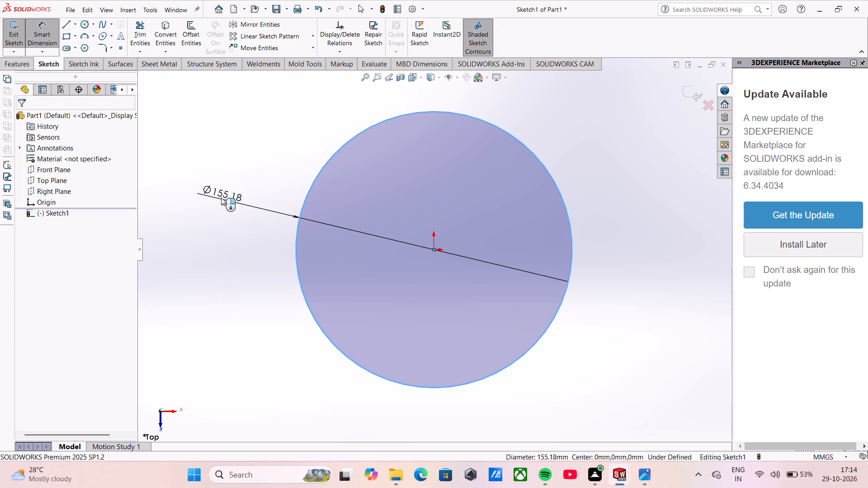
text(90)
key(Return)
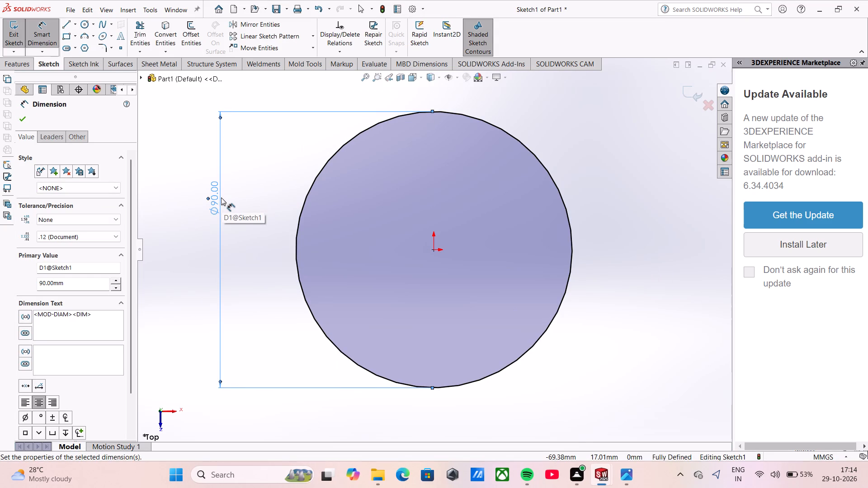
Move the diameter dimension text along its line and set the circle's diameter to 92 mm.
drag(214, 197, 214, 226)
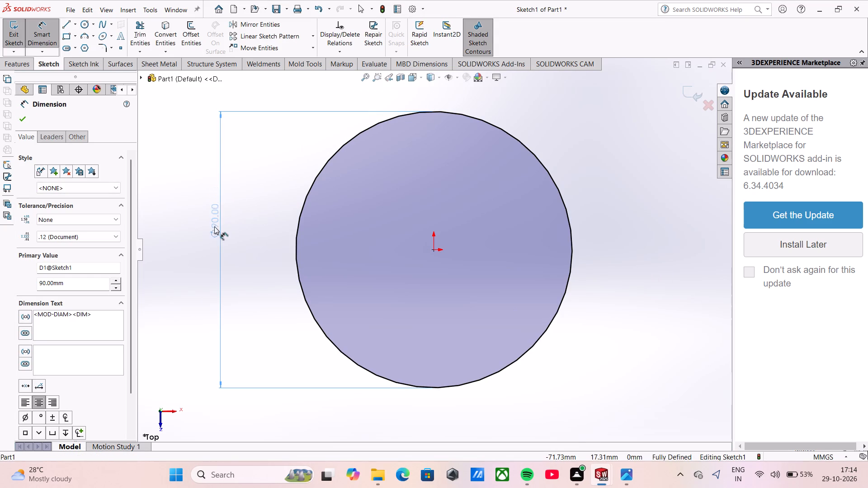
drag(214, 226, 214, 260)
double_click(213, 260)
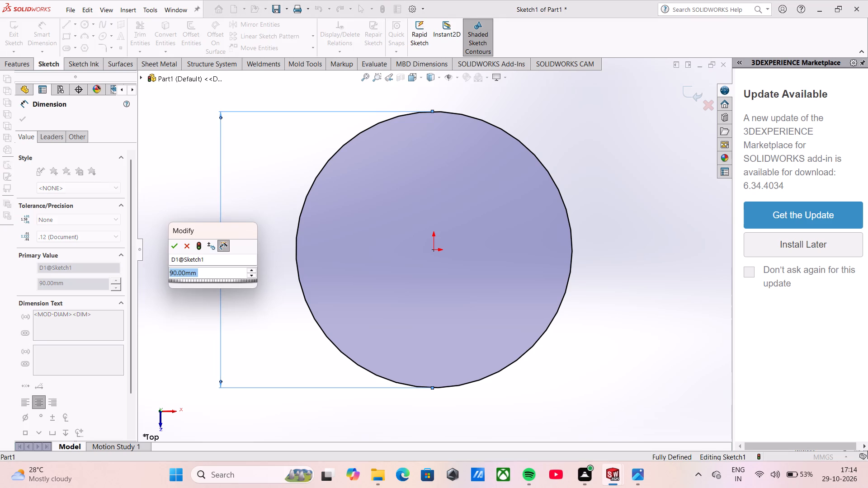
text(92)
key(Return)
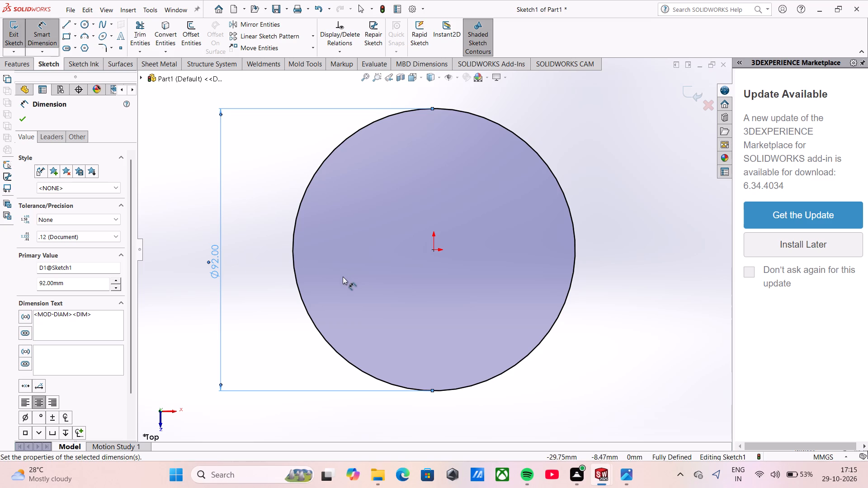
click(21, 122)
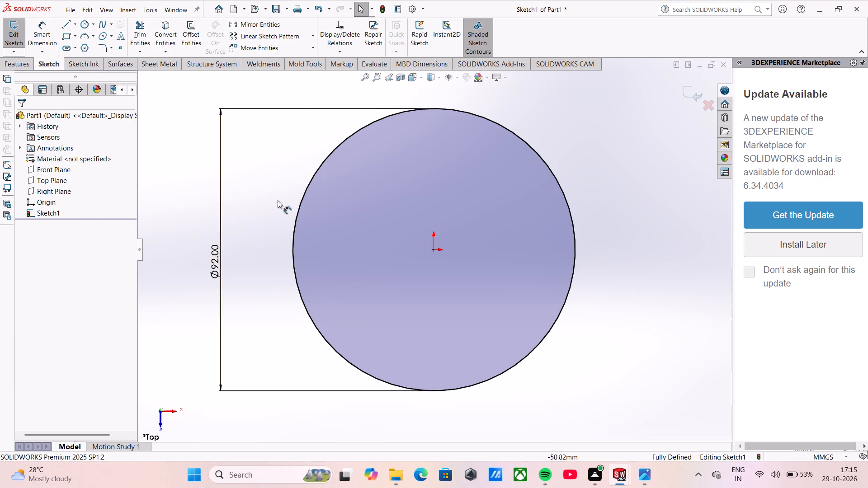
Extrude the circle as a blind boss 67 mm deep, in the reversed direction below the sketch plane.
middle_drag(226, 262, 254, 134)
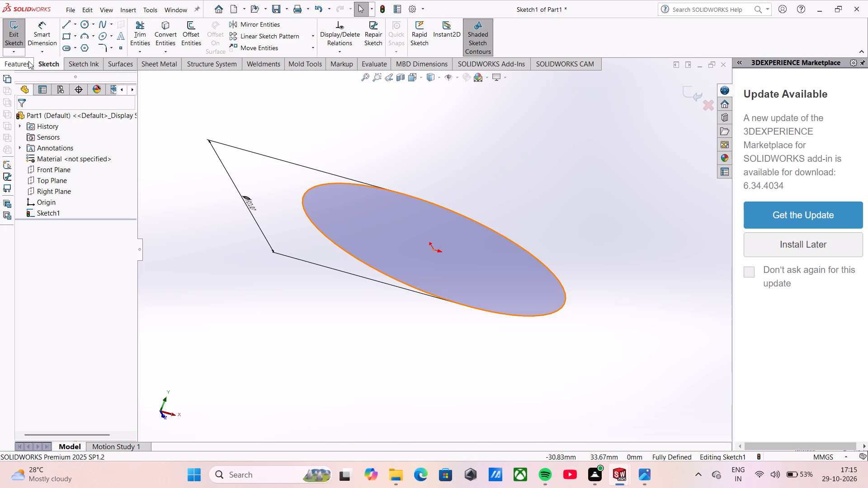
click(15, 66)
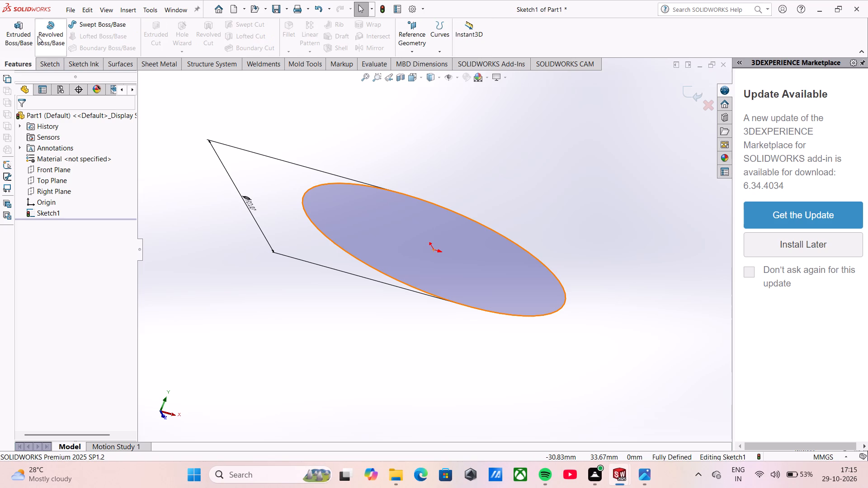
click(11, 36)
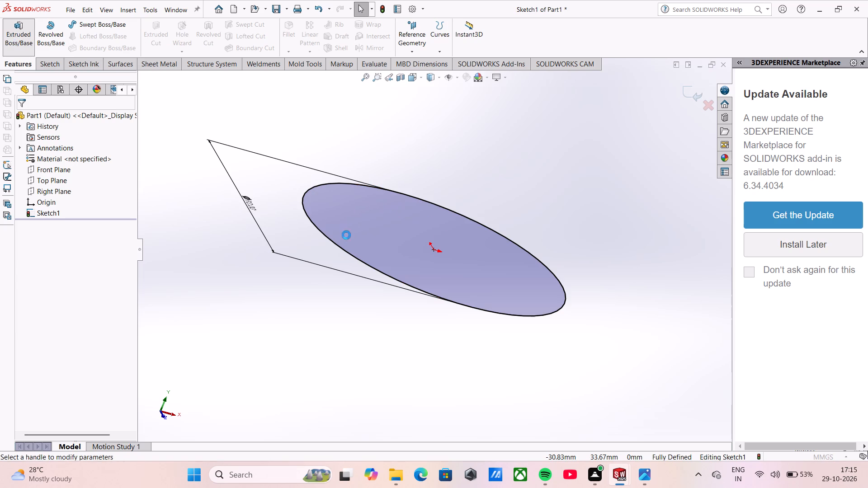
click(25, 178)
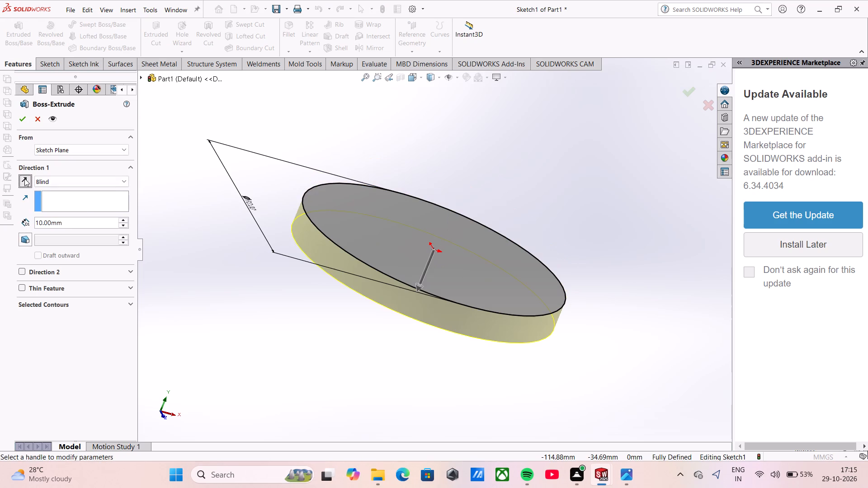
drag(80, 224, 0, 230)
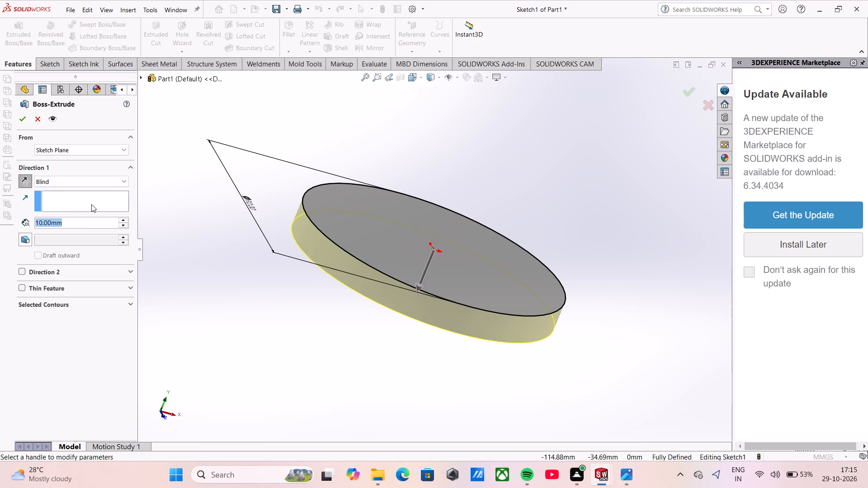
text(67)
key(Return)
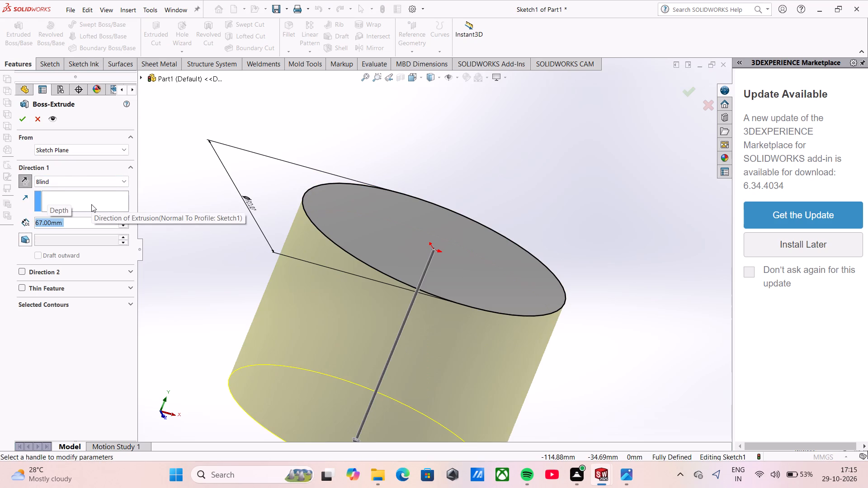
click(17, 116)
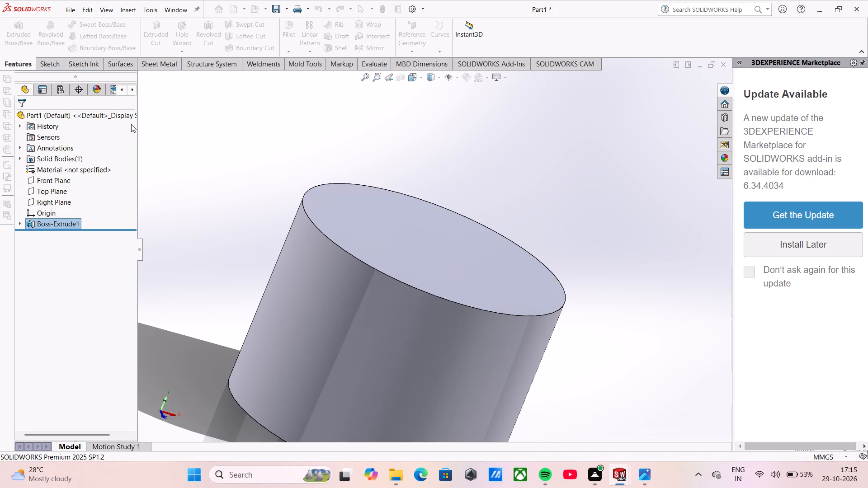
Add a non-elliptical dome with a distance of 189 mm on the cylinder's top face.
scroll(422, 275, down, 1)
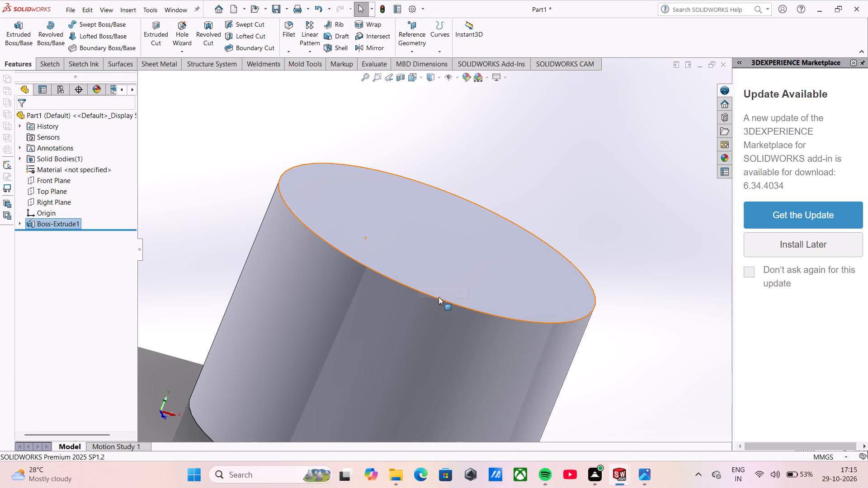
scroll(404, 274, up, 3)
middle_drag(464, 246, 415, 195)
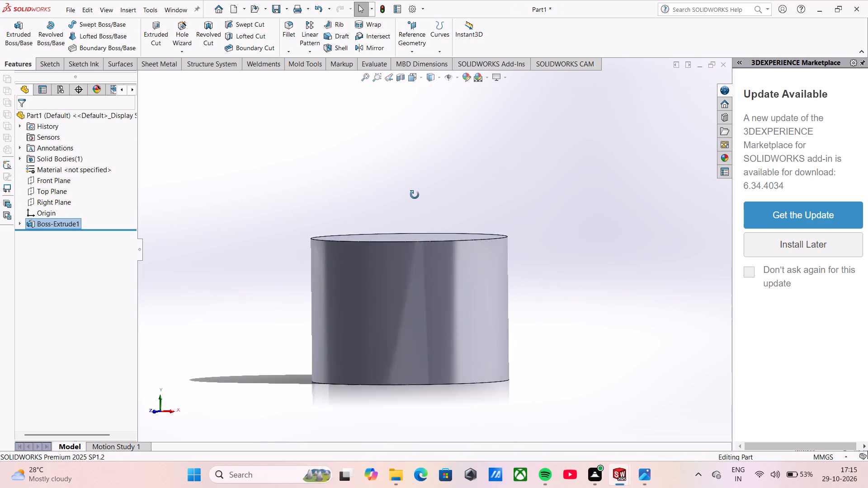
middle_drag(415, 195, 415, 193)
scroll(427, 215, down, 1)
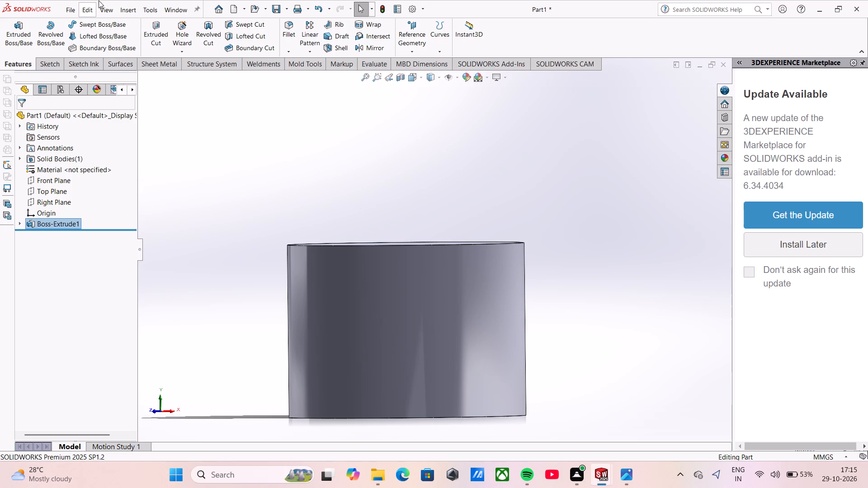
click(123, 4)
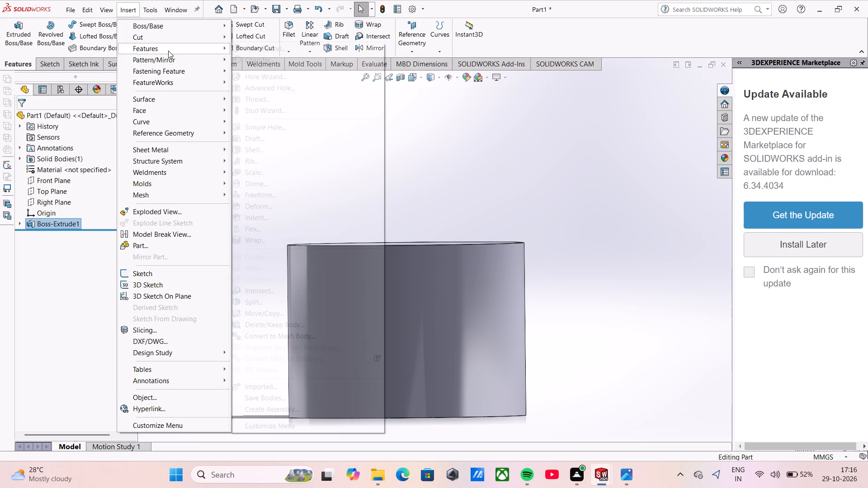
click(281, 184)
middle_drag(394, 221, 396, 225)
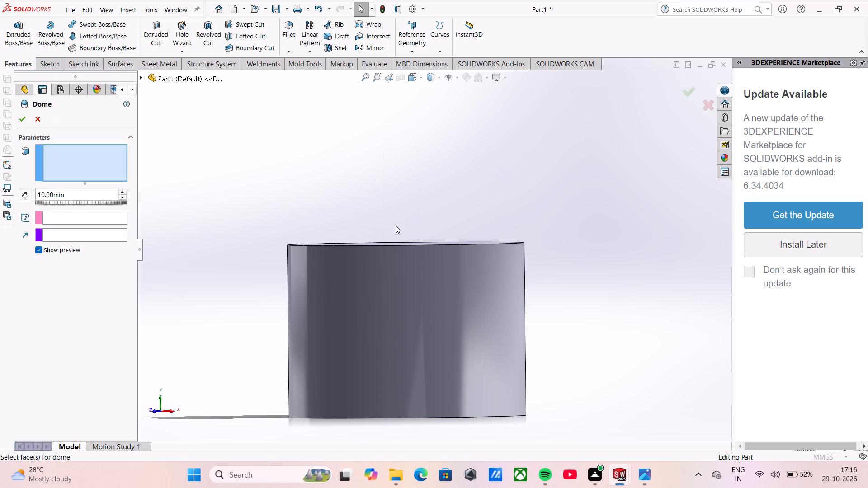
middle_drag(396, 225, 404, 267)
click(404, 267)
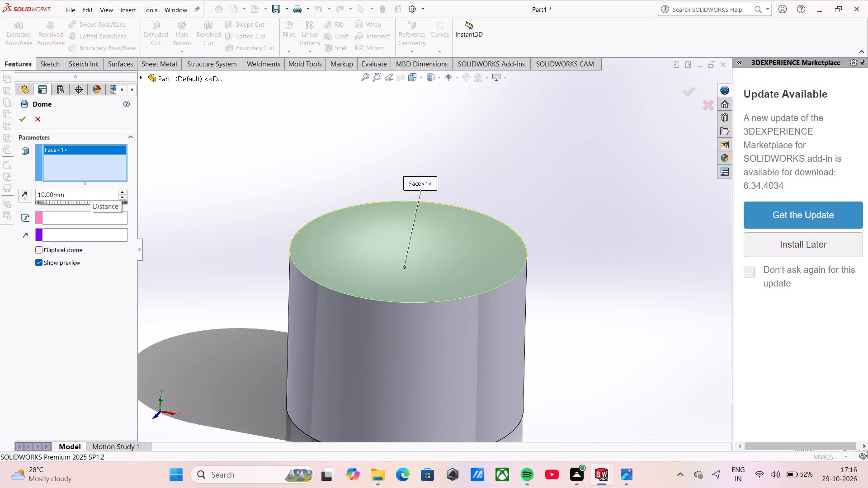
drag(90, 197, 31, 197)
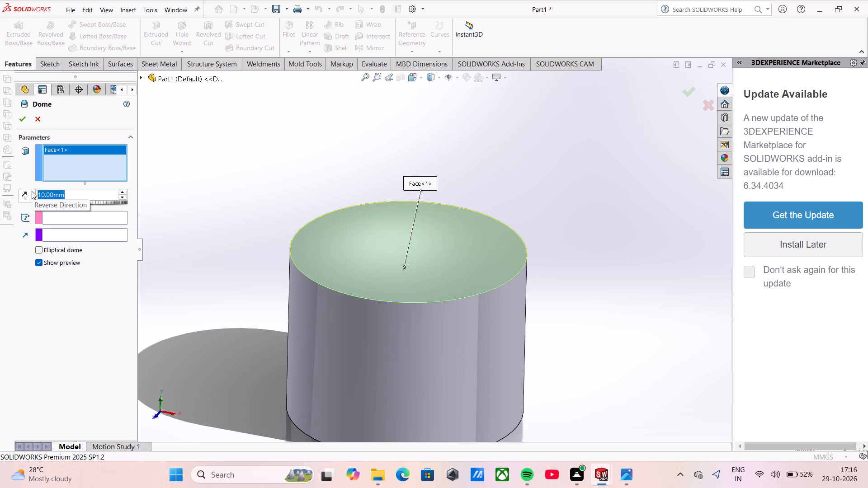
key(1)
key(8)
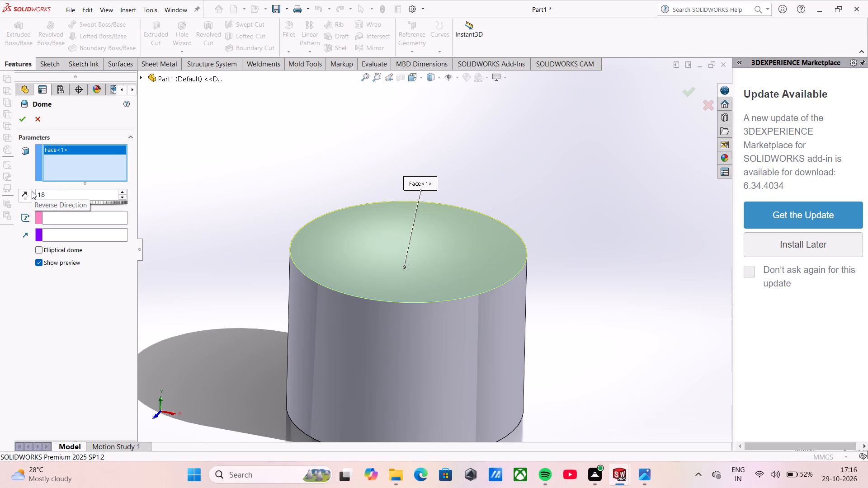
key(9)
key(Return)
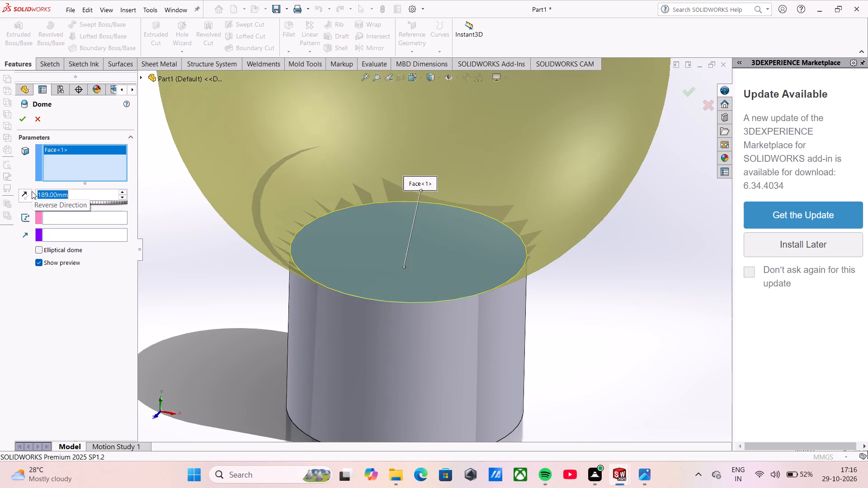
scroll(305, 218, down, 4)
scroll(334, 230, up, 3)
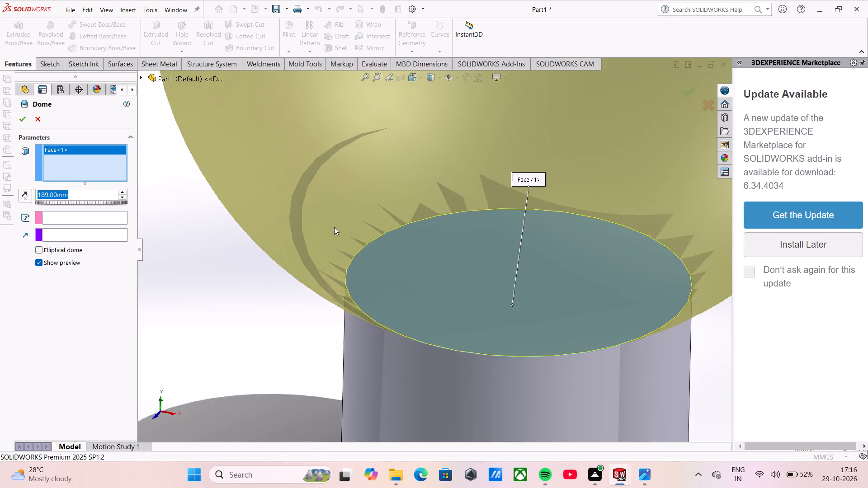
scroll(334, 227, up, 4)
scroll(353, 305, up, 1)
middle_drag(353, 305, 337, 277)
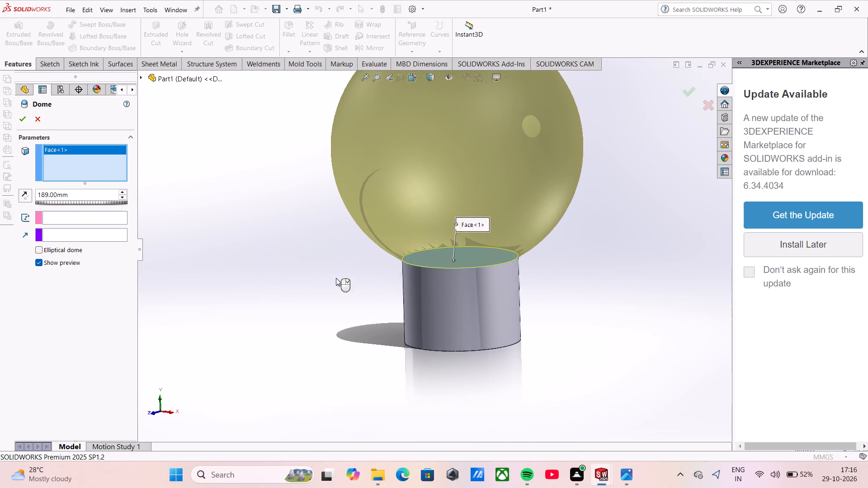
click(25, 122)
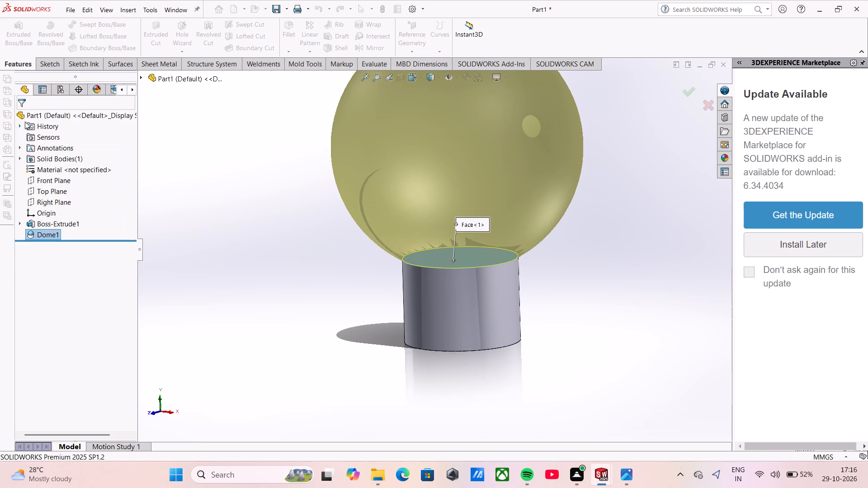
Undo the 189 mm dome on the cylinder's top face.
middle_drag(408, 258, 448, 249)
scroll(434, 191, up, 1)
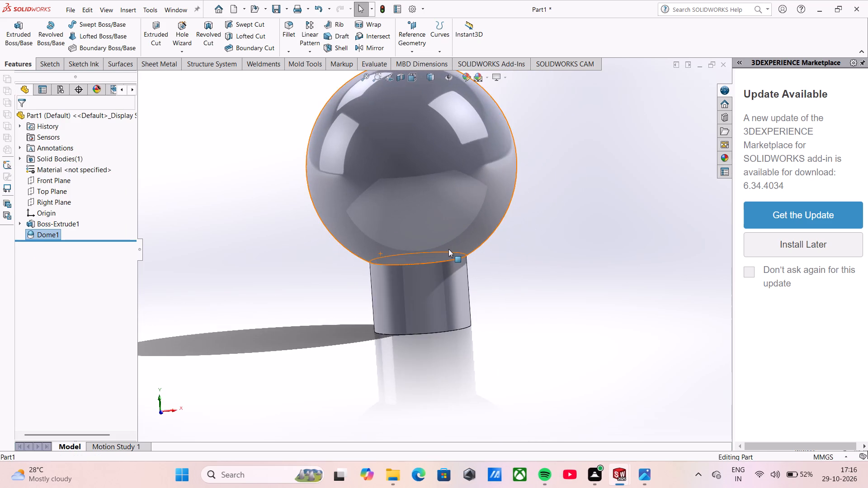
scroll(449, 249, up, 2)
key(ctrl+z)
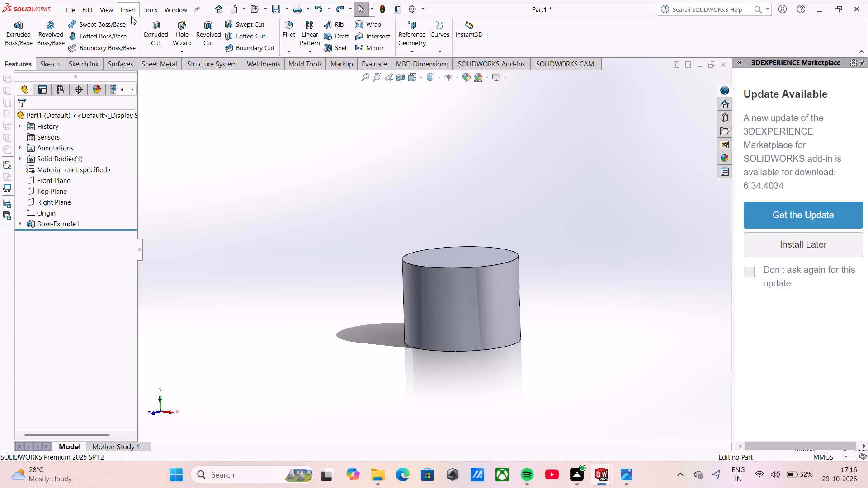
Add a non-elliptical dome with a distance of 10 mm on the cylinder's top face.
click(122, 9)
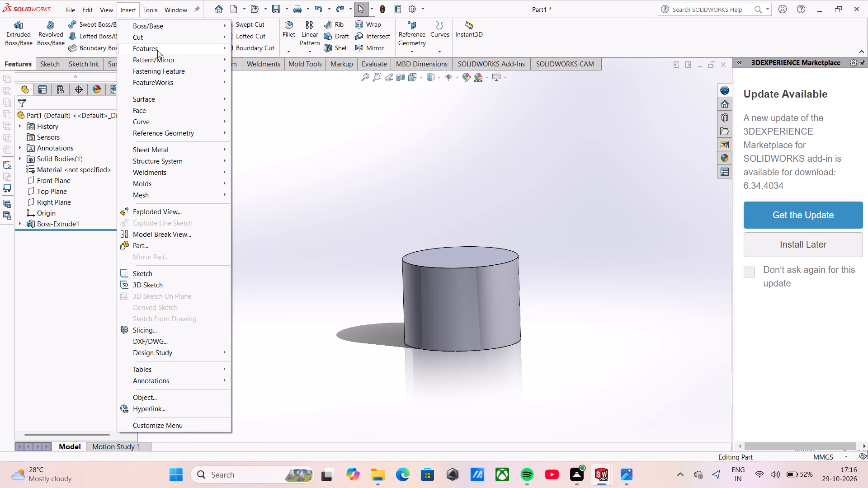
click(259, 182)
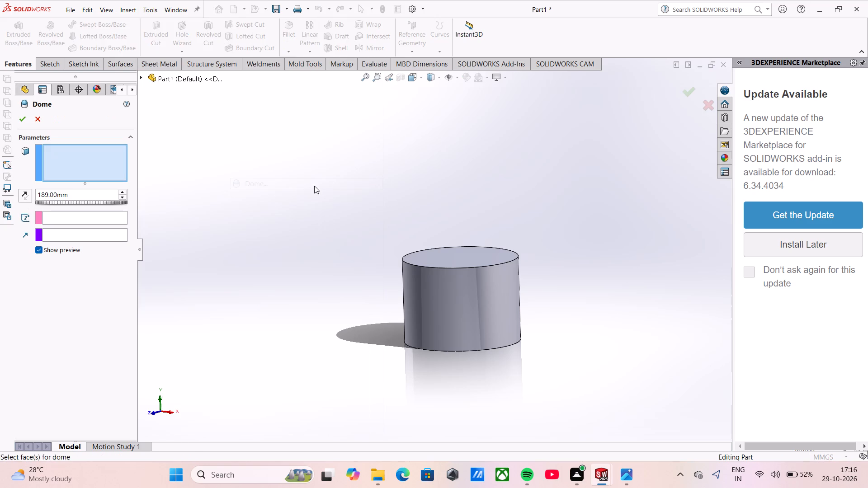
middle_drag(426, 255, 447, 282)
click(486, 259)
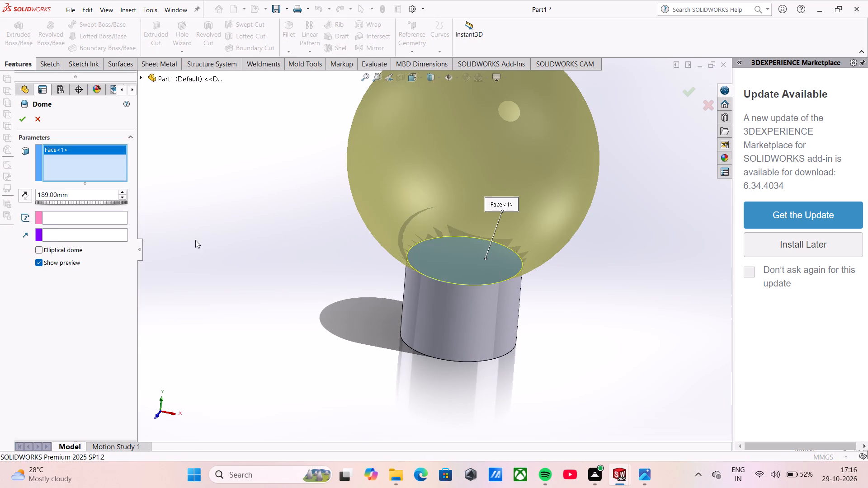
drag(82, 195, 21, 211)
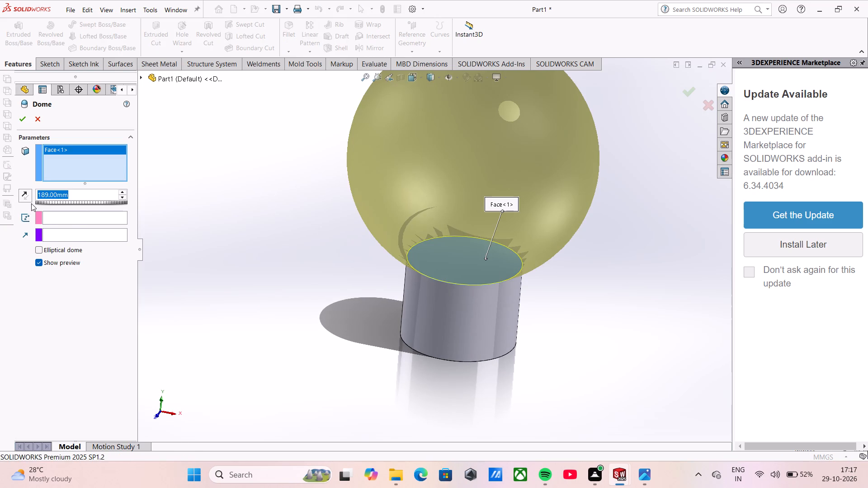
text(10)
key(Return)
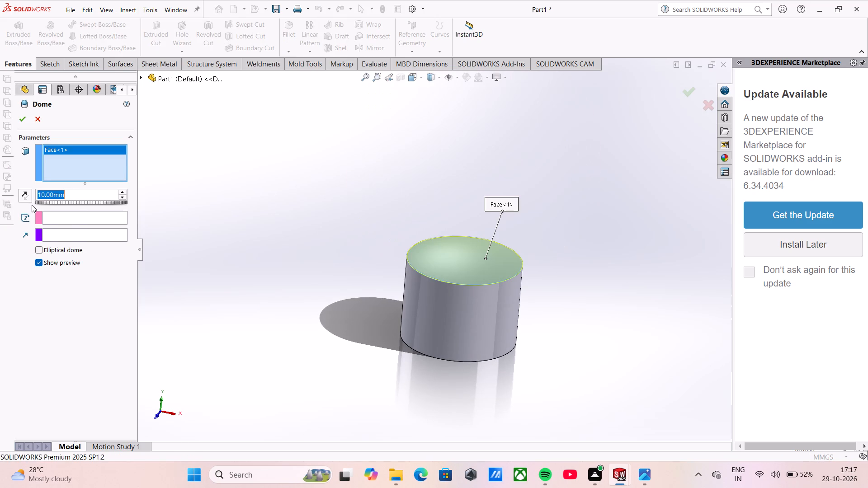
middle_drag(379, 291, 377, 246)
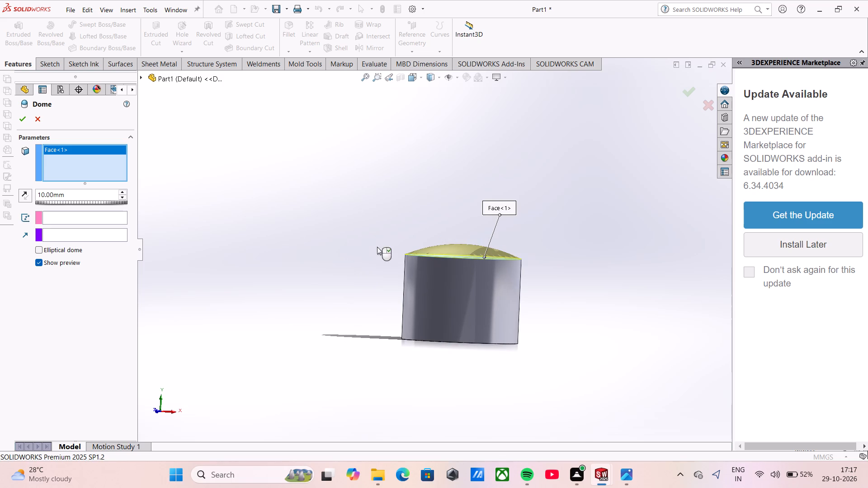
click(17, 116)
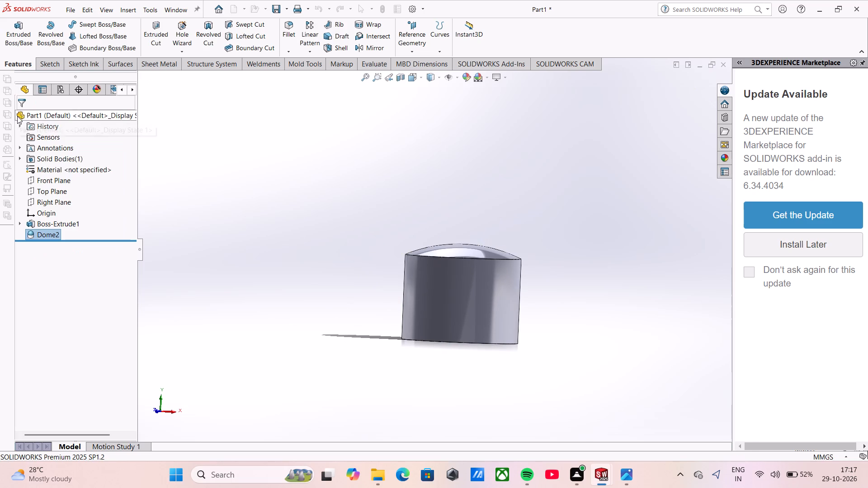
Shell the domed cylinder inward with a 10 mm wall thickness, removing its flat bottom face.
scroll(455, 242, down, 3)
middle_drag(519, 297, 472, 317)
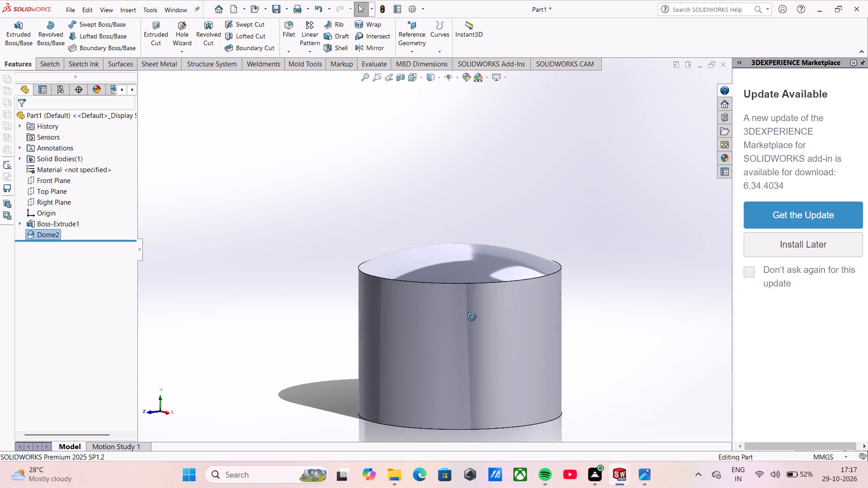
middle_drag(472, 317, 467, 281)
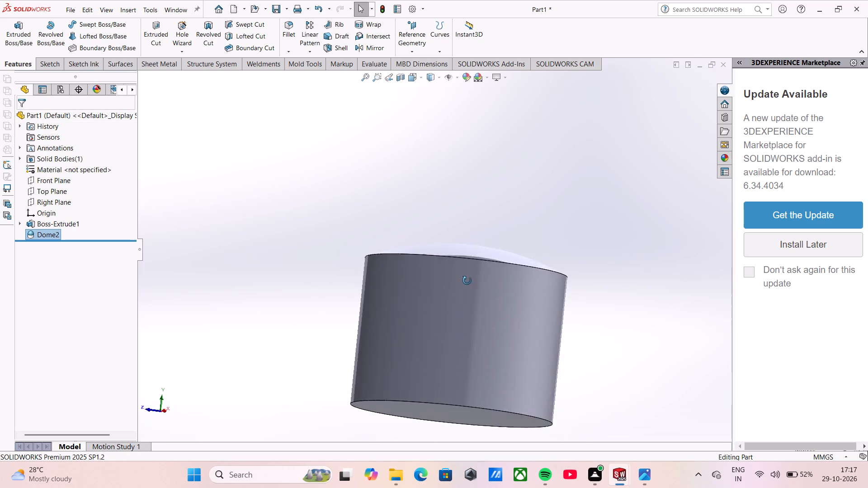
middle_drag(467, 281, 336, 162)
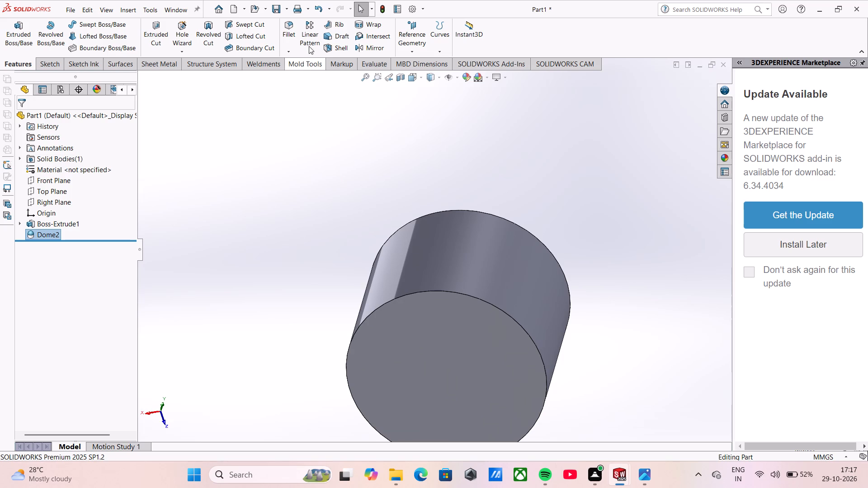
click(340, 48)
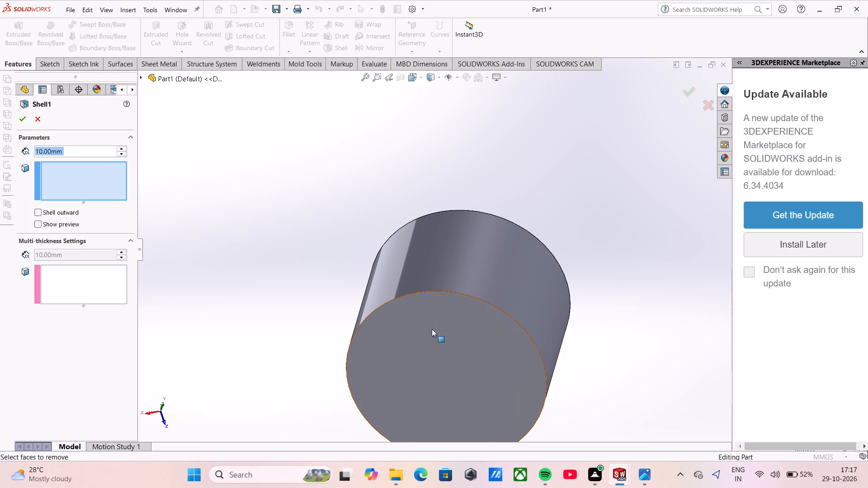
click(432, 329)
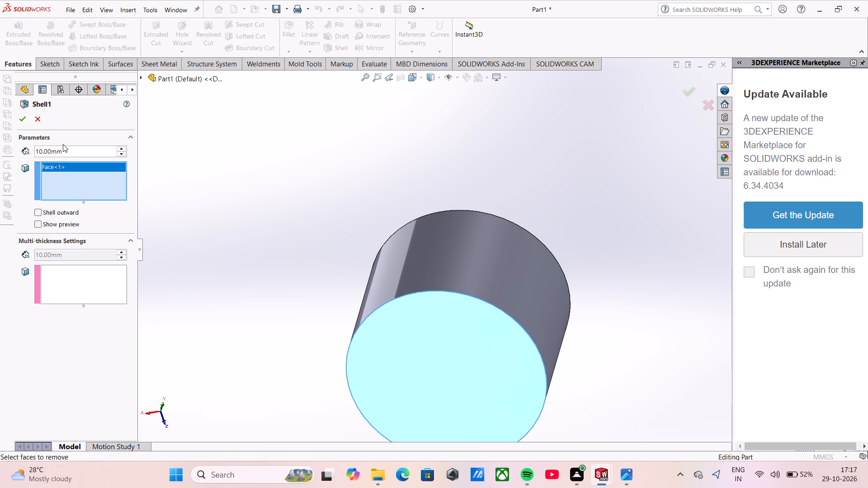
click(19, 113)
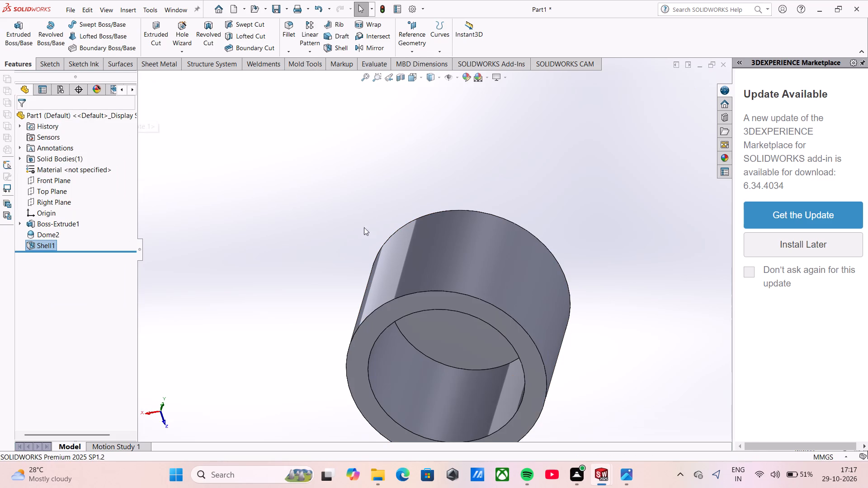
Turn on the display of the reference planes around the model.
middle_drag(500, 290, 478, 418)
scroll(500, 262, up, 1)
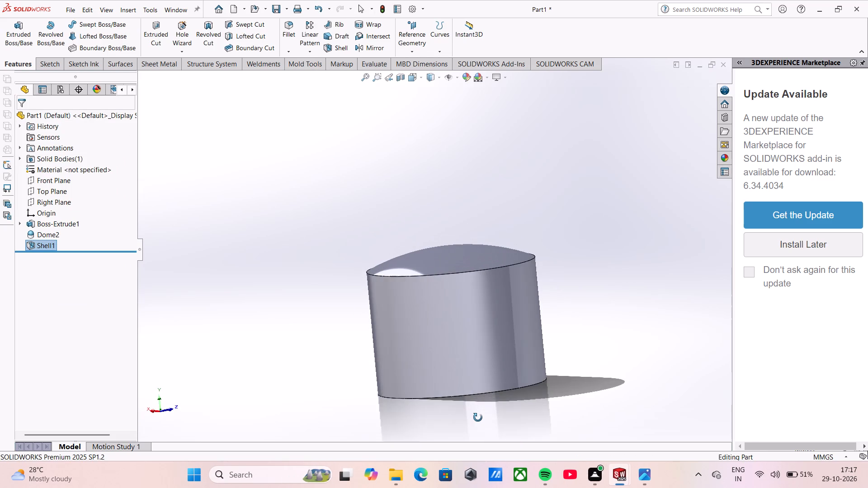
middle_drag(478, 418, 487, 418)
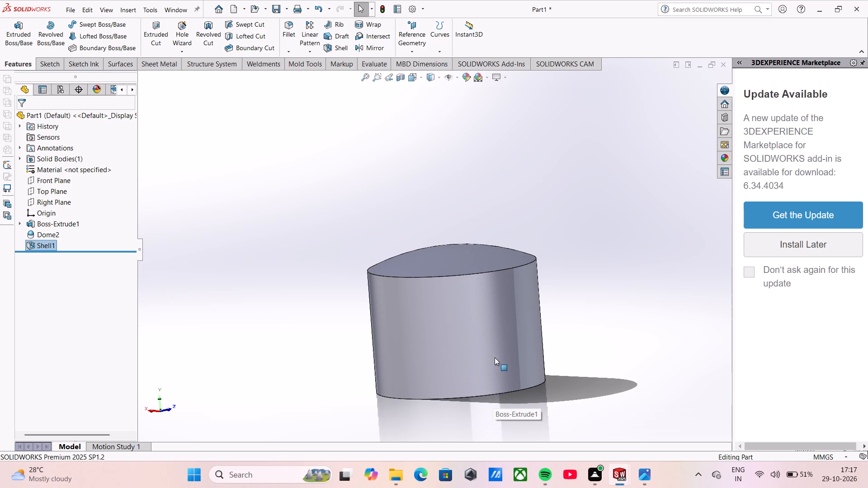
middle_drag(493, 344, 454, 357)
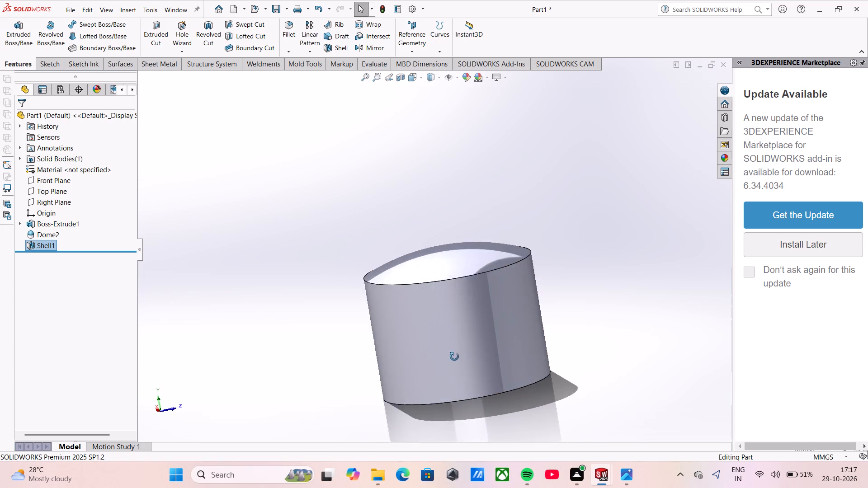
middle_drag(454, 357, 427, 341)
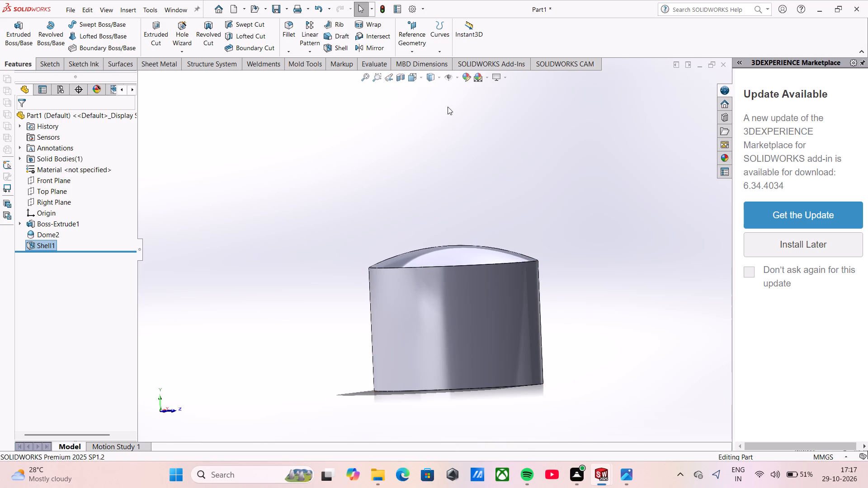
click(448, 79)
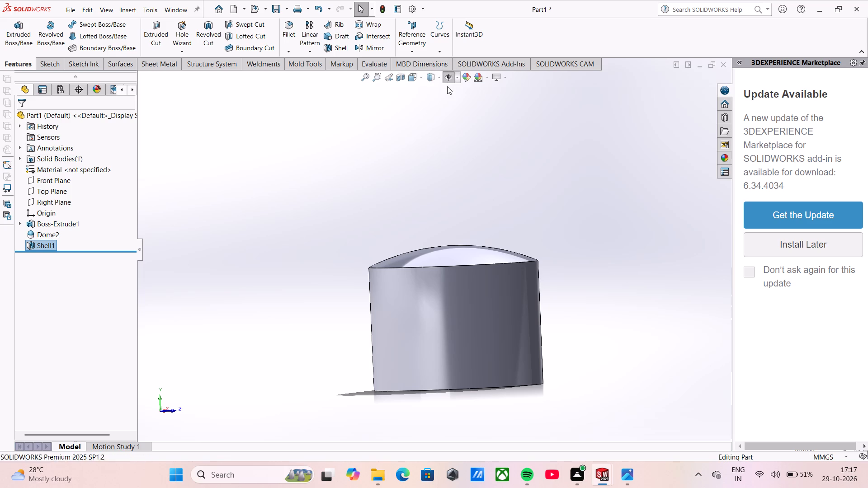
click(451, 79)
click(457, 78)
click(461, 87)
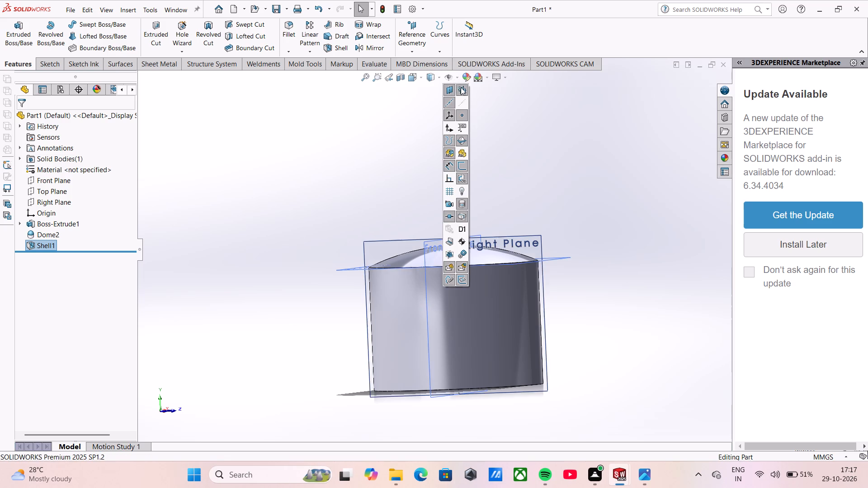
Open a new sketch on the Right Plane.
middle_drag(556, 182, 518, 233)
click(520, 236)
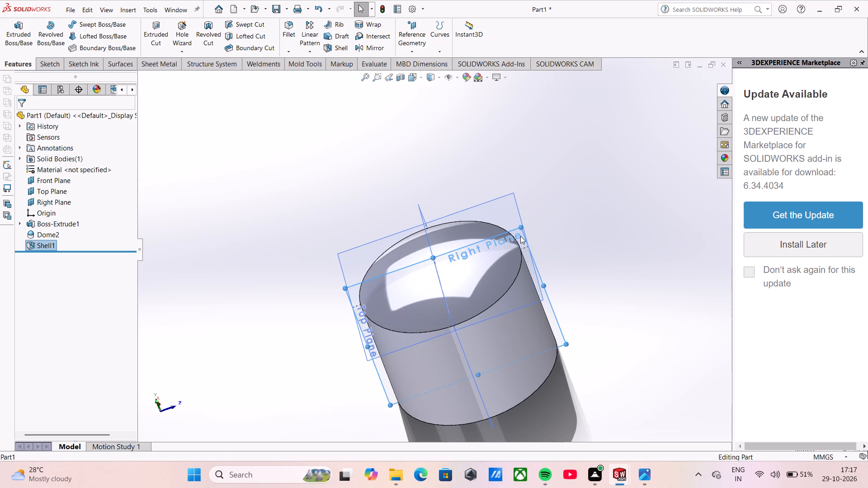
click(563, 206)
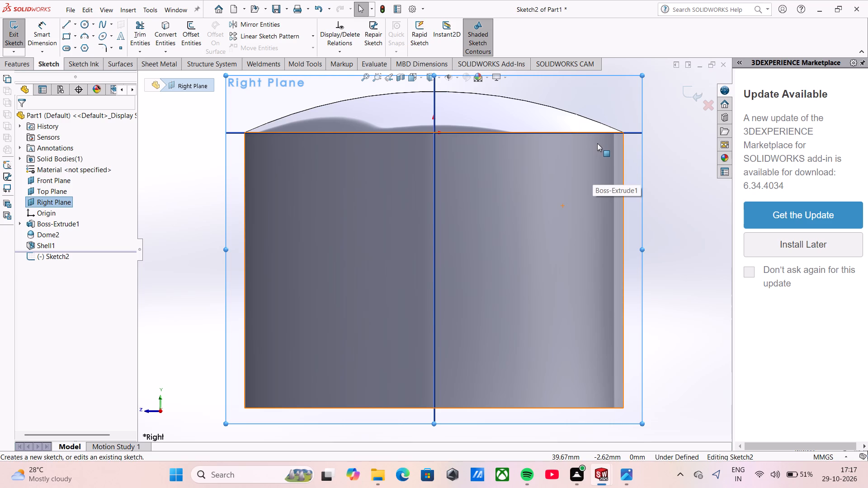
Hide the reference planes and sketch five connected lines stepping down from the cylinder's upper outer corner, with horizontal runs about 3.5 mm long.
scroll(597, 143, down, 3)
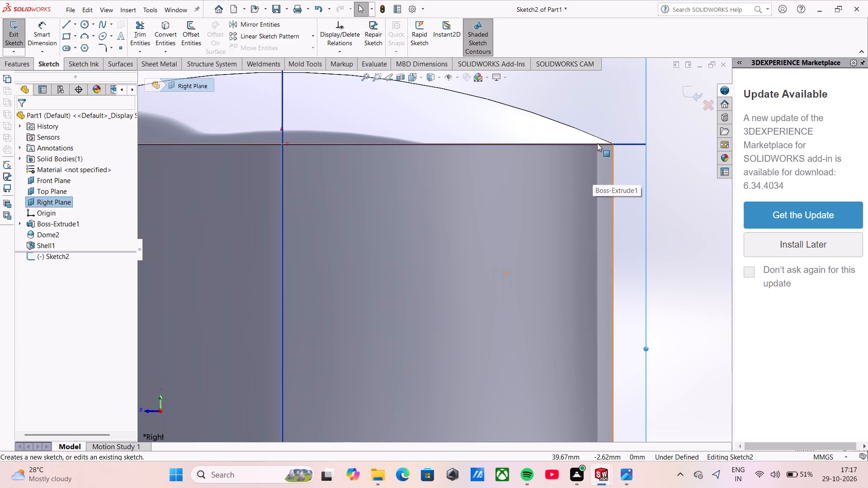
scroll(597, 143, down, 1)
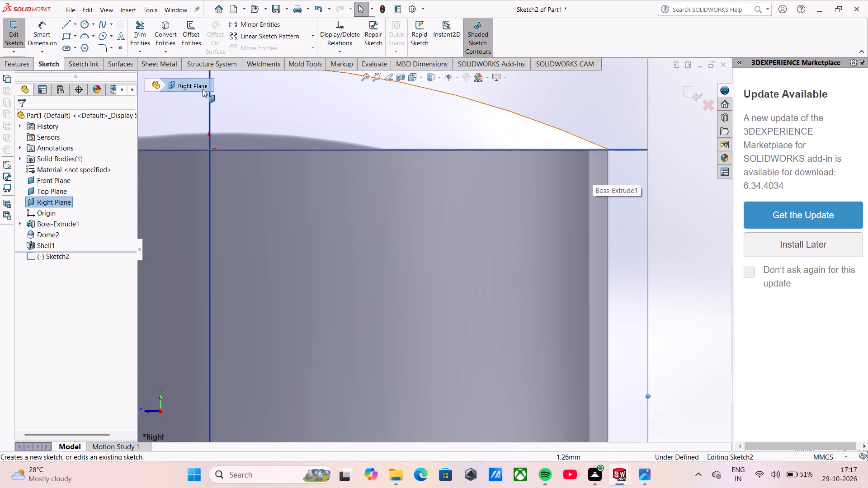
click(66, 29)
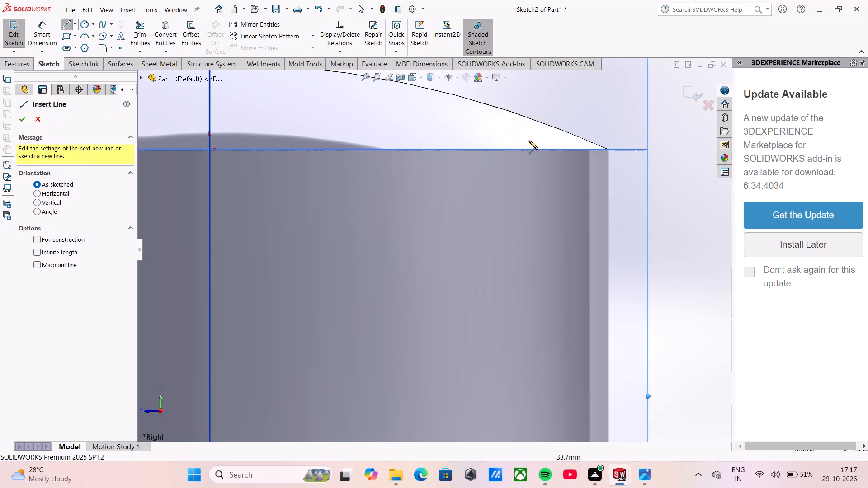
click(451, 80)
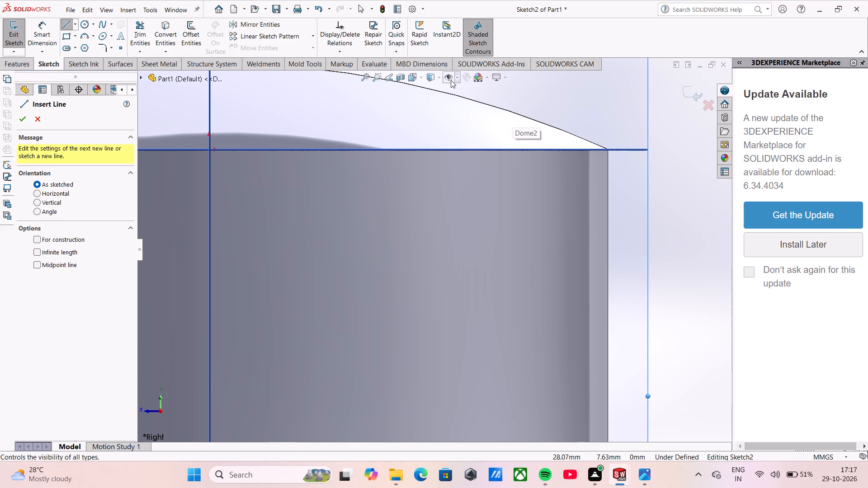
click(609, 150)
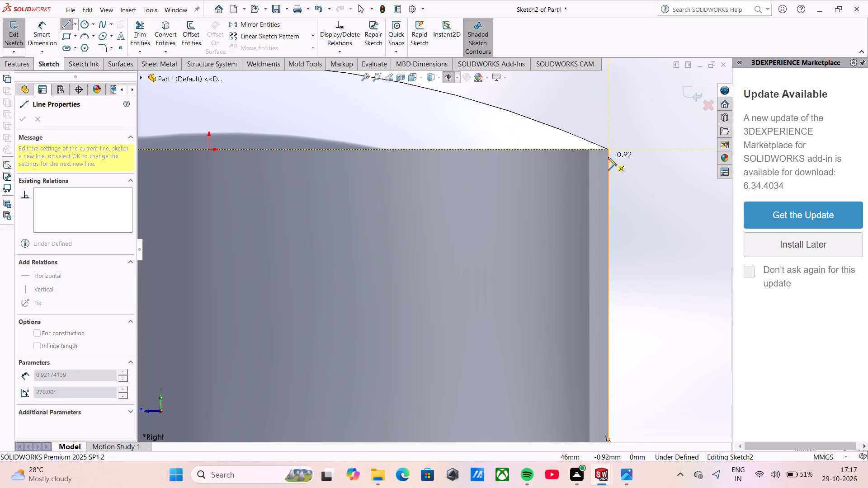
click(578, 149)
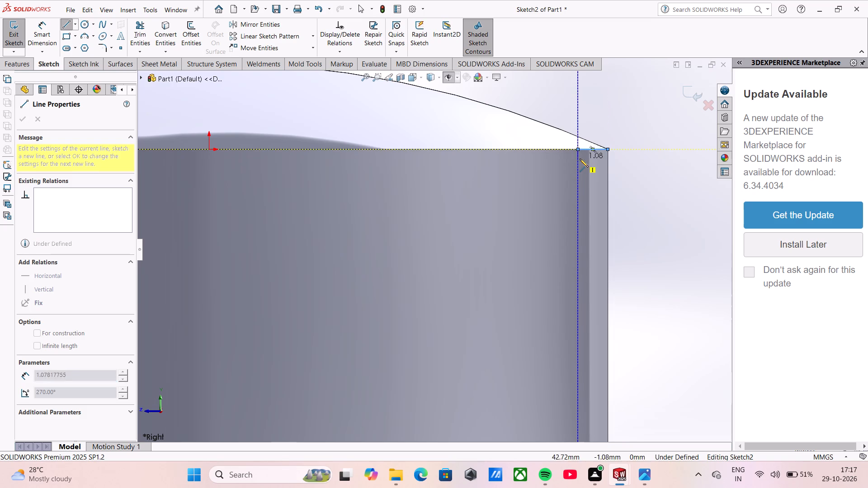
click(578, 164)
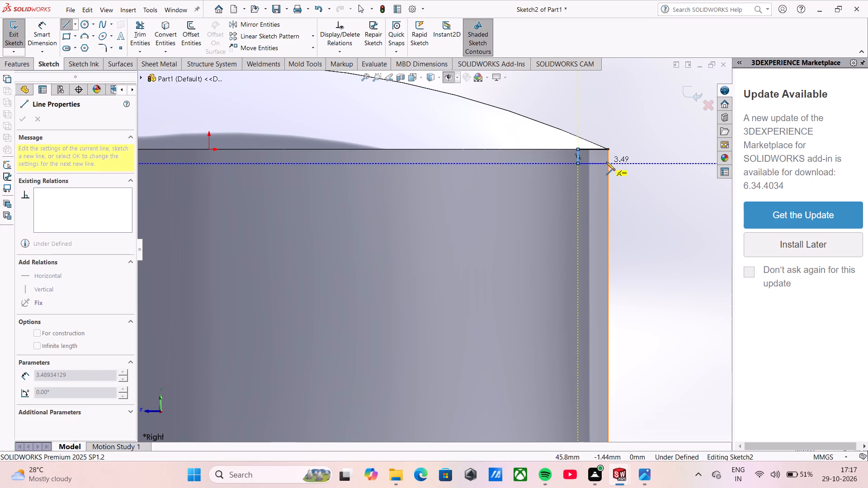
click(606, 162)
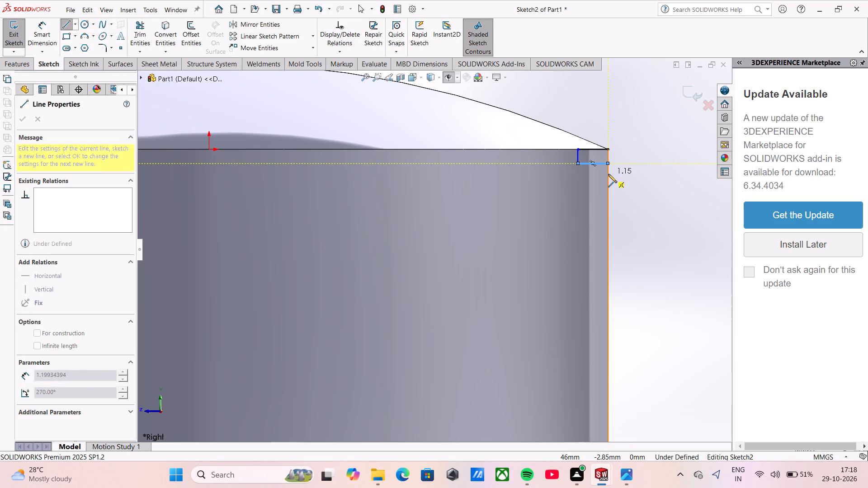
click(608, 175)
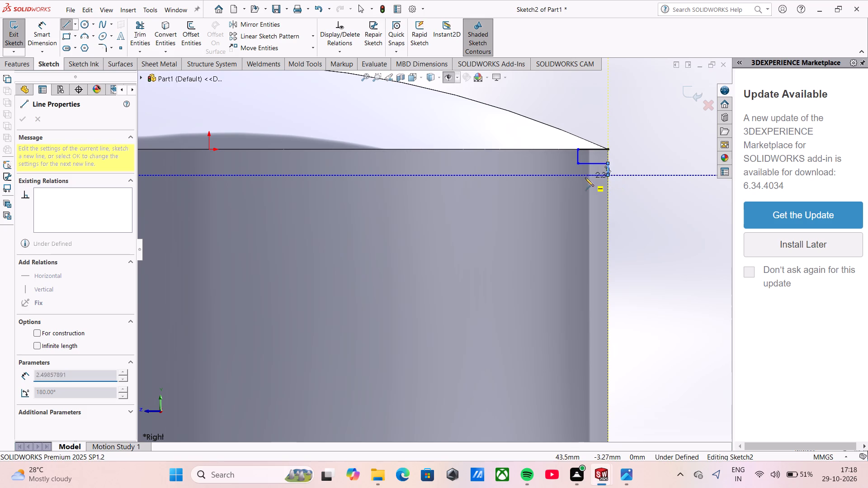
click(576, 178)
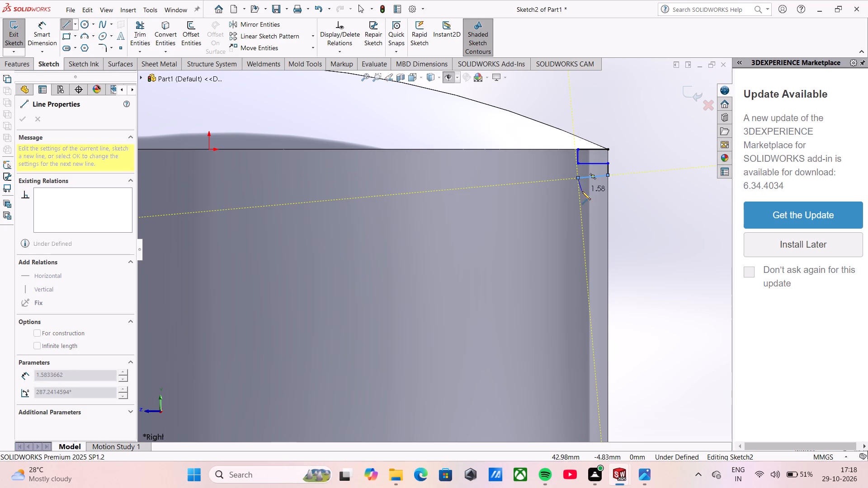
key(Escape)
Add a horizontal relation to the lowest, slightly slanted line of the stepped profile.
right_click(581, 178)
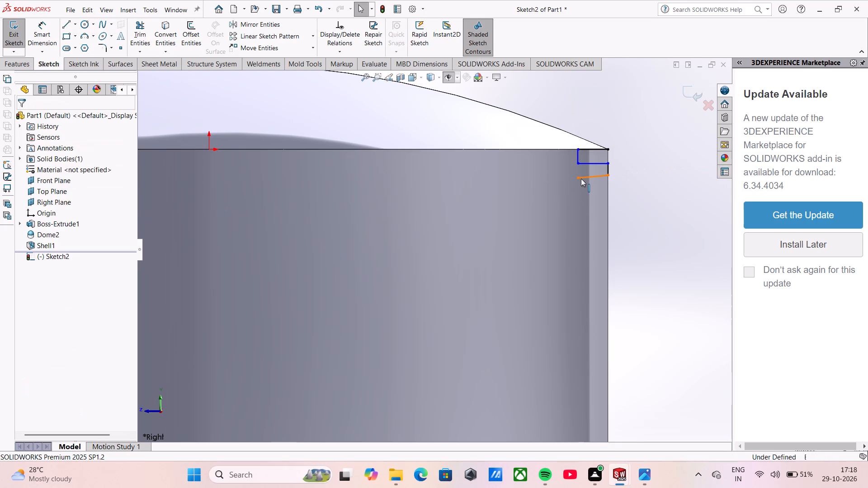
click(587, 151)
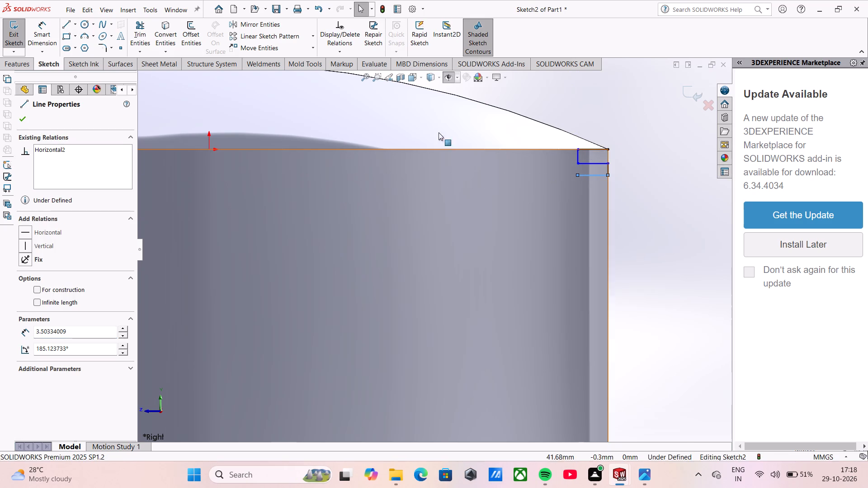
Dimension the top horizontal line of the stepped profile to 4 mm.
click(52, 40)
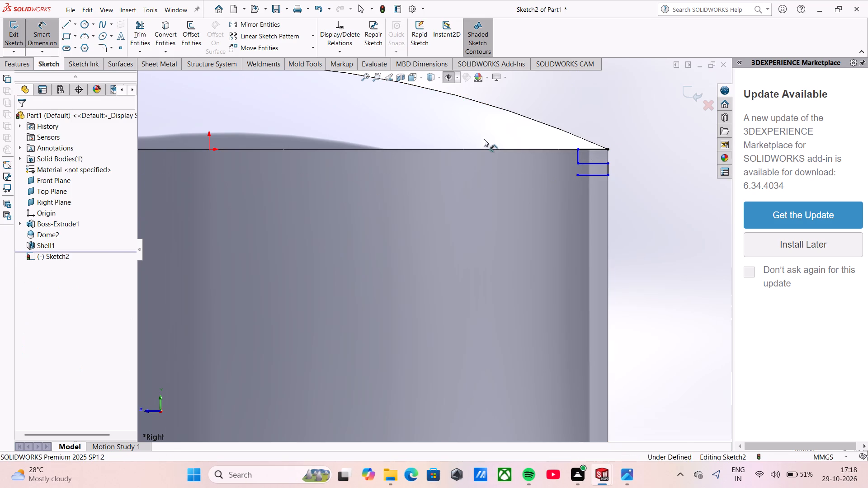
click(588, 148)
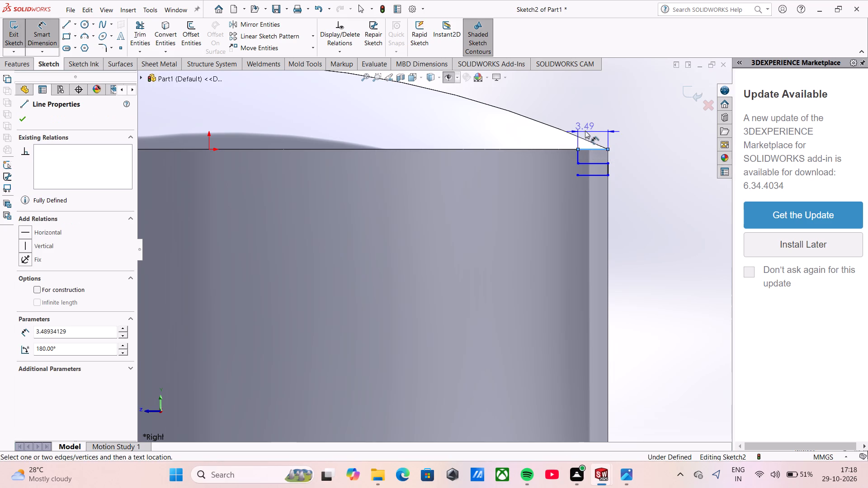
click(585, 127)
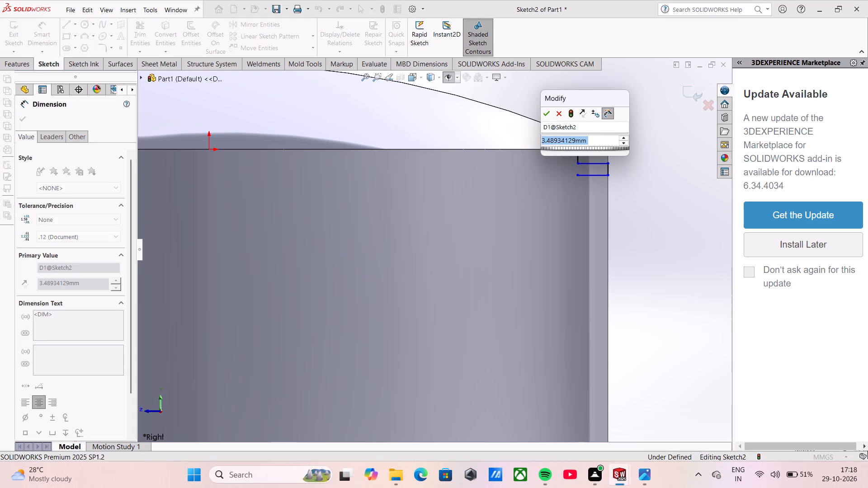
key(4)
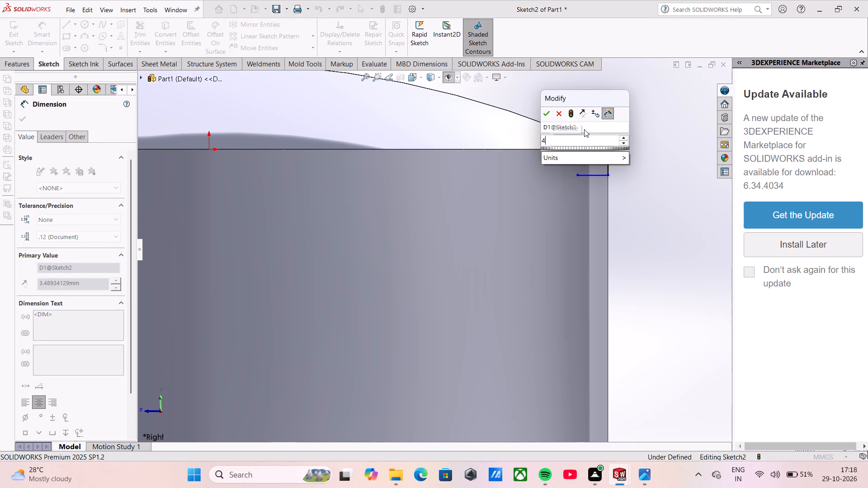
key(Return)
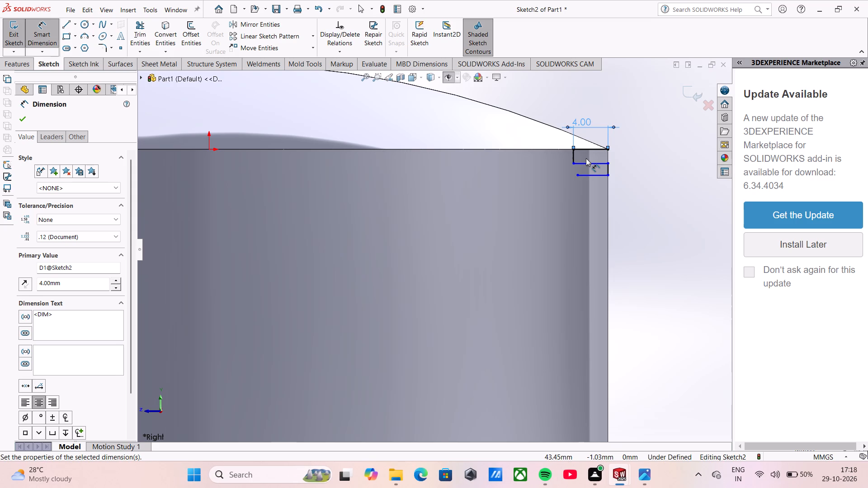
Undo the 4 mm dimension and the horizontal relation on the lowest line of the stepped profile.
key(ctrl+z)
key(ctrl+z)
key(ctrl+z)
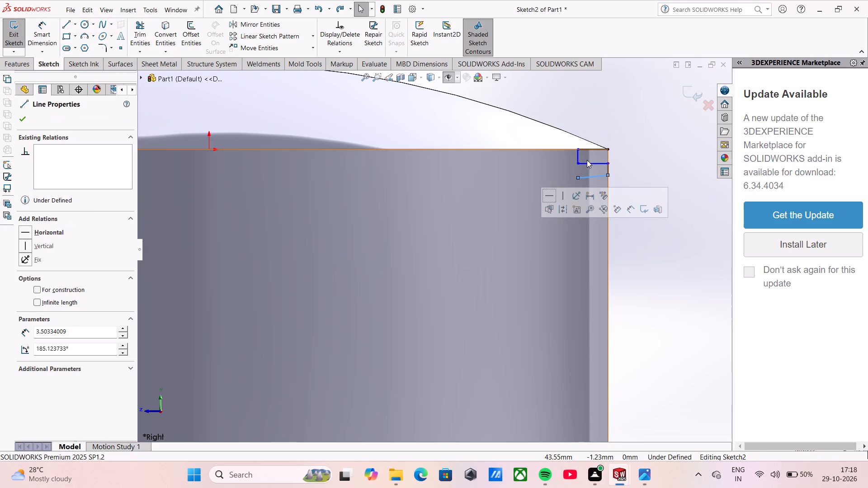
Trim away all five lines of the stepped profile at the cylinder's upper outer corner.
click(603, 151)
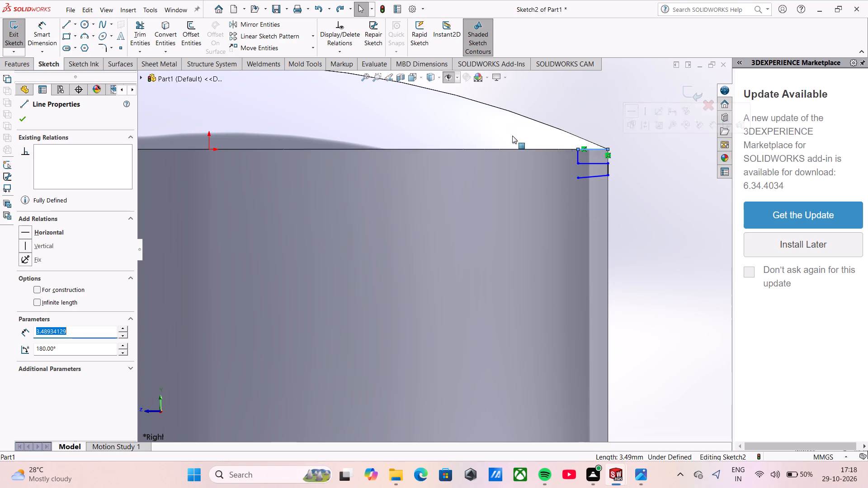
click(140, 33)
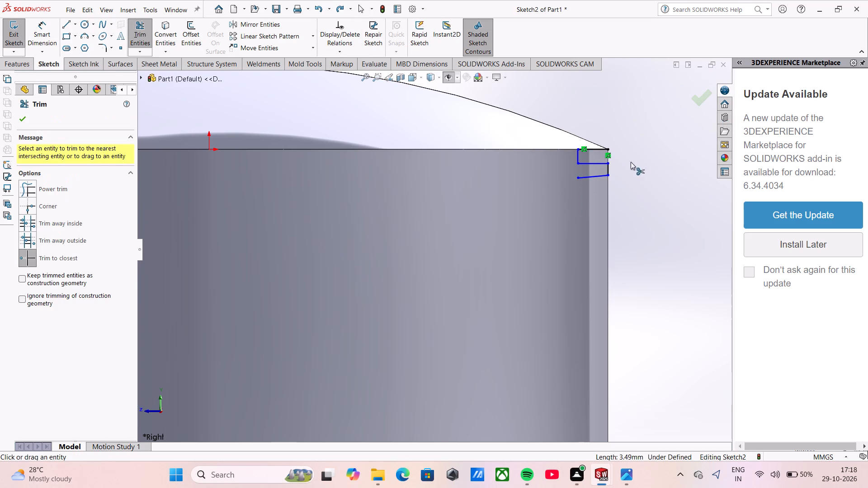
click(595, 150)
click(577, 154)
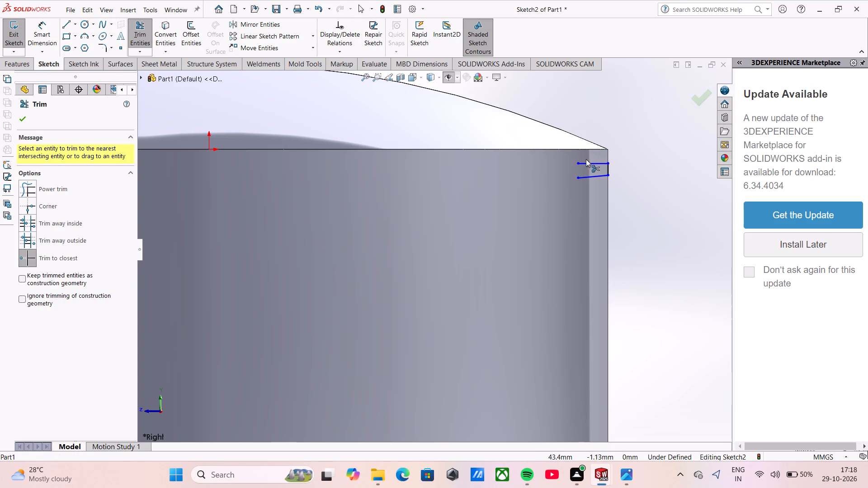
double_click(588, 160)
click(610, 171)
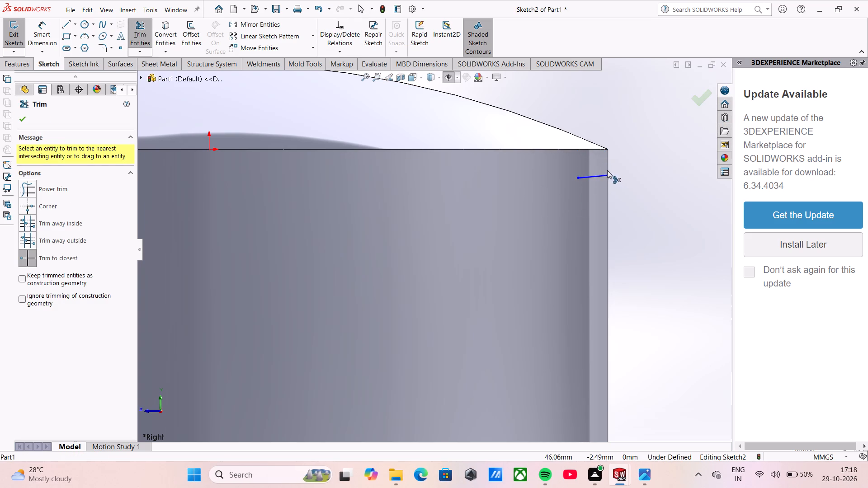
click(596, 177)
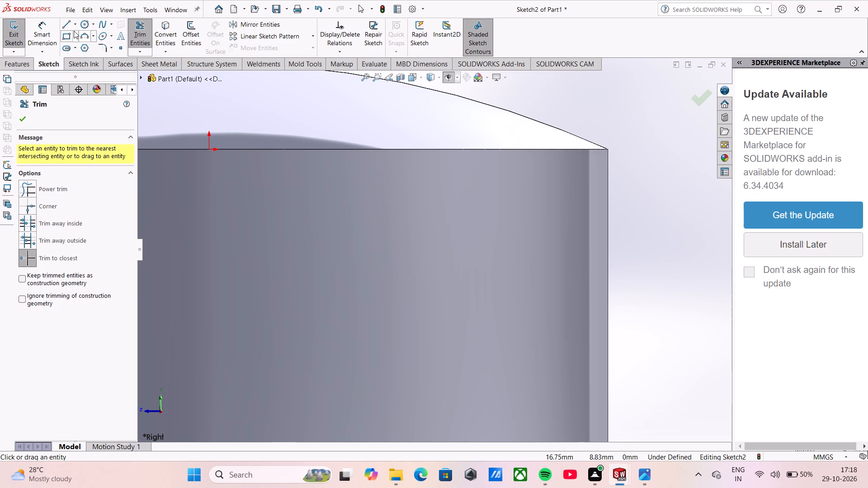
Sketch a vertical line down the outer wall from the cylinder's upper outer corner and set its length to 2 mm.
click(62, 24)
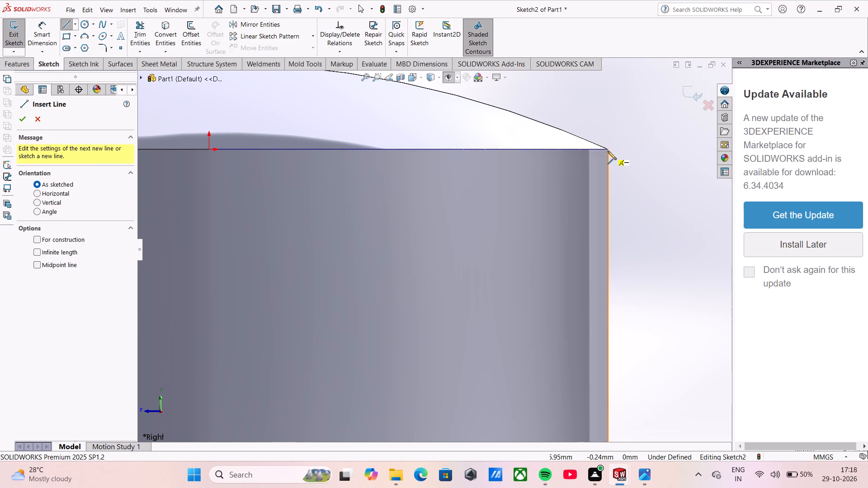
click(608, 150)
click(607, 158)
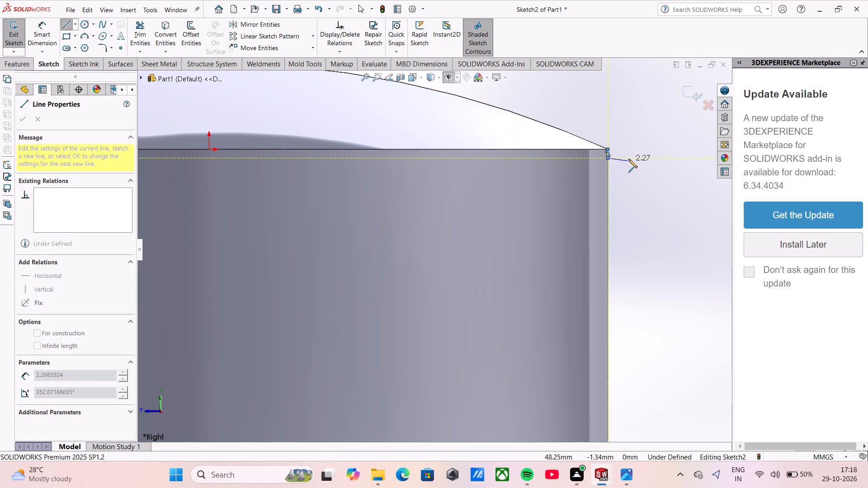
key(Escape)
click(609, 155)
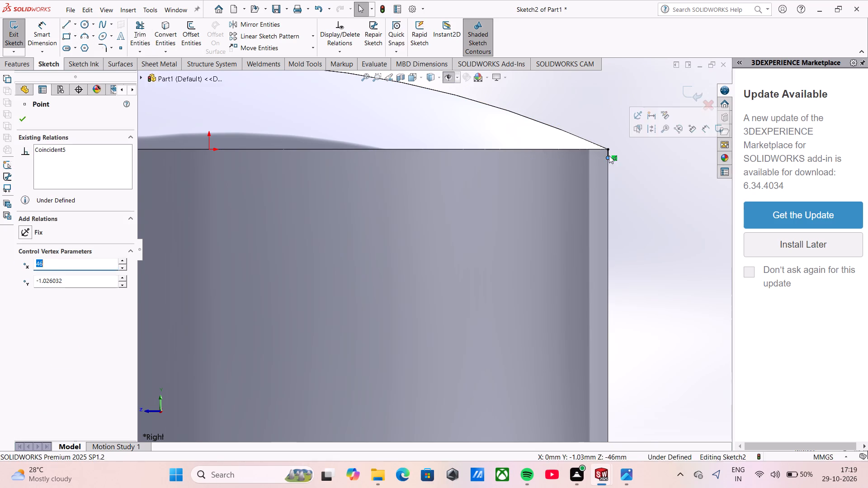
key(Escape)
click(609, 154)
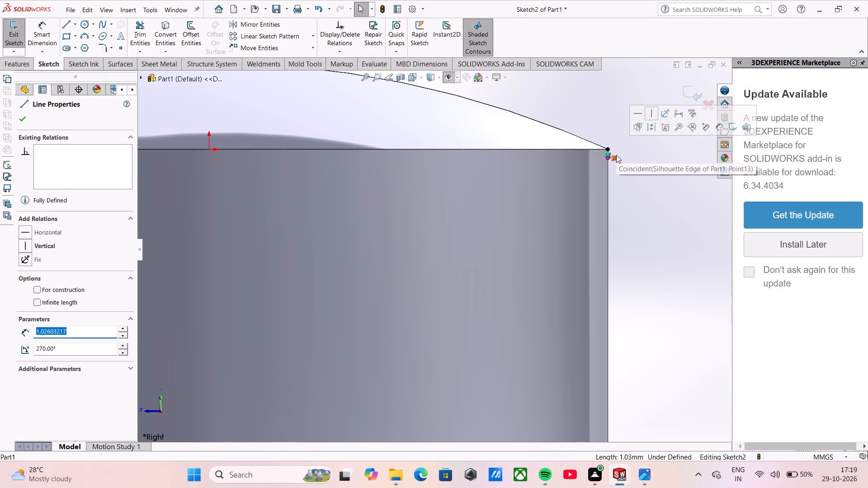
key(2)
key(Return)
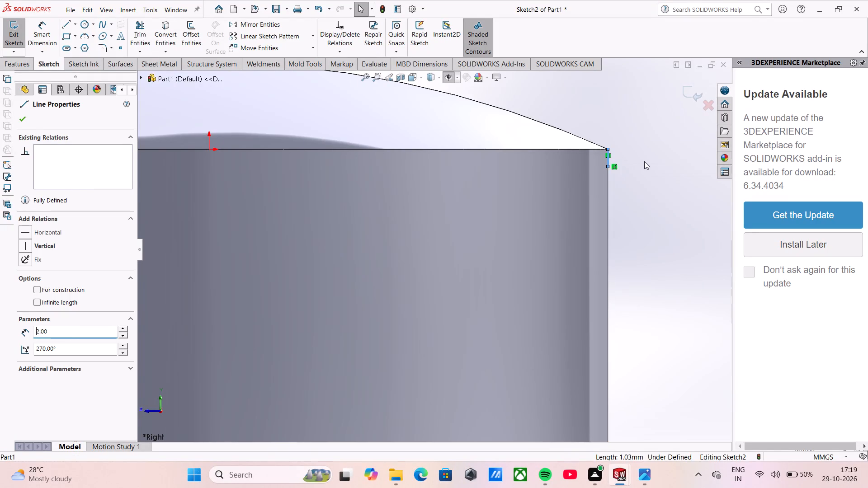
click(644, 161)
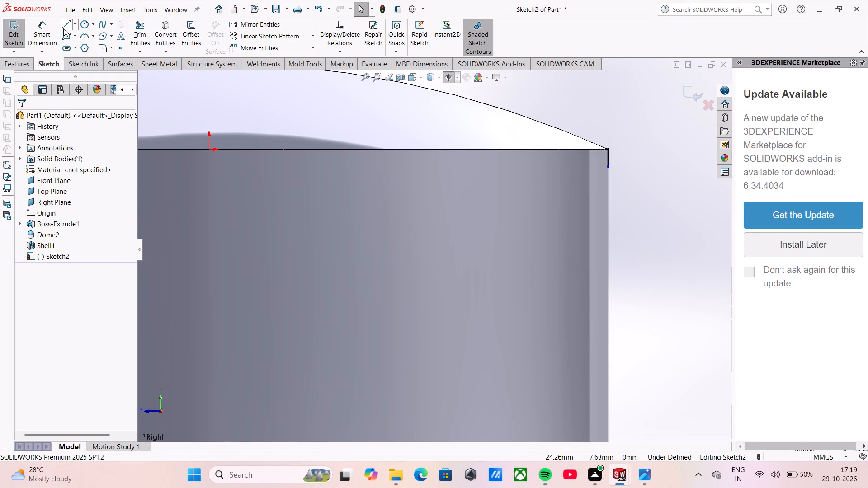
Sketch connected lines from the 2 mm line's lower end forming two notches about 4.6 mm deep, about 1.8 mm and 3.5 mm high.
click(63, 28)
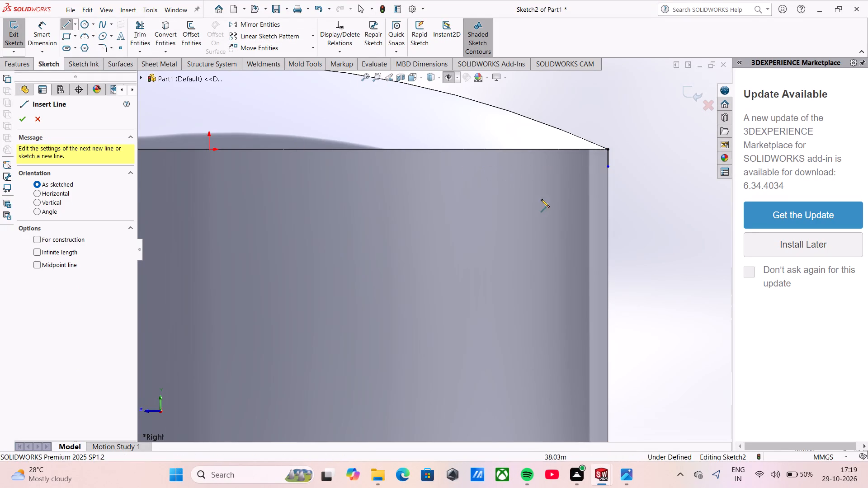
click(606, 167)
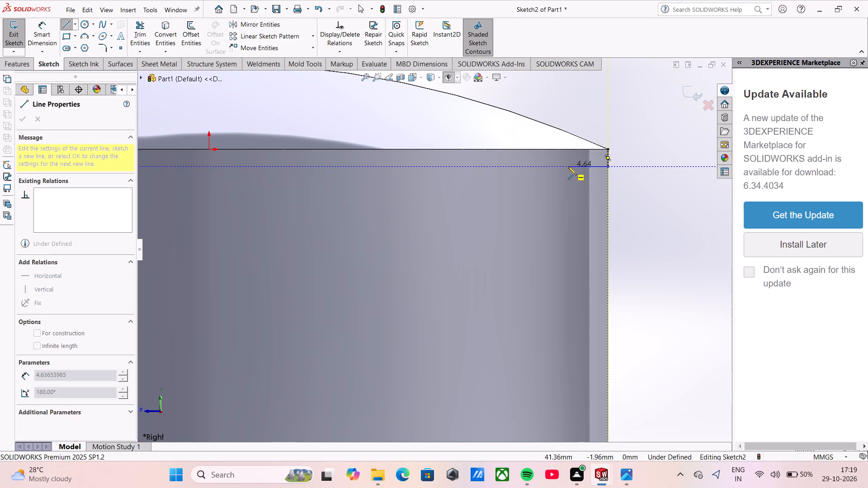
click(568, 169)
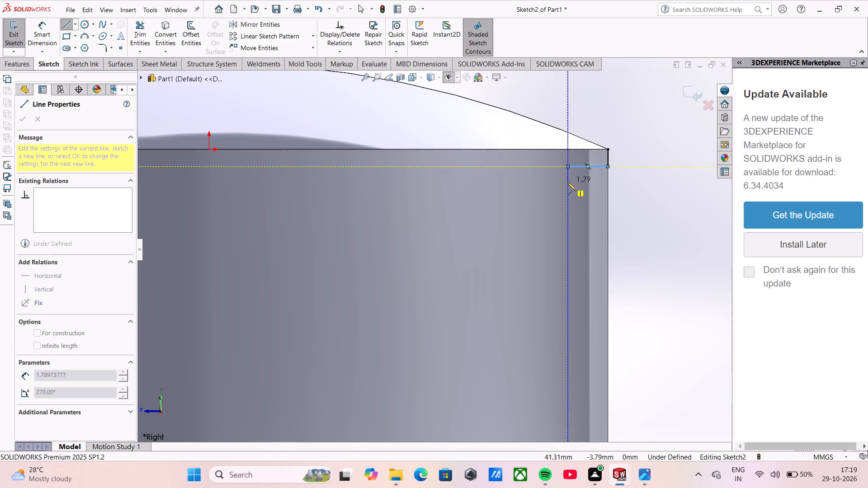
click(567, 182)
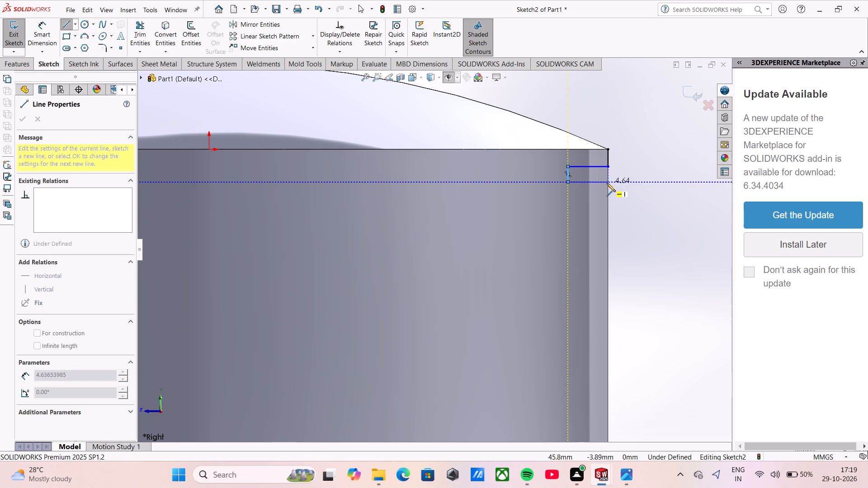
click(609, 182)
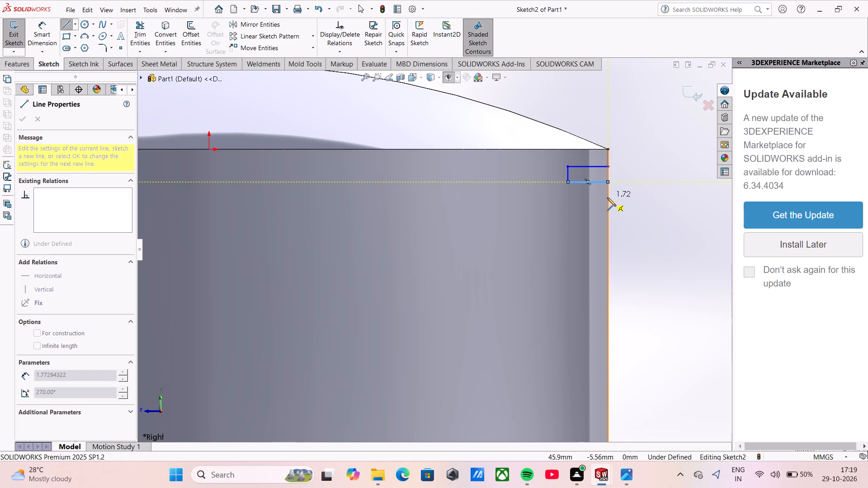
click(607, 197)
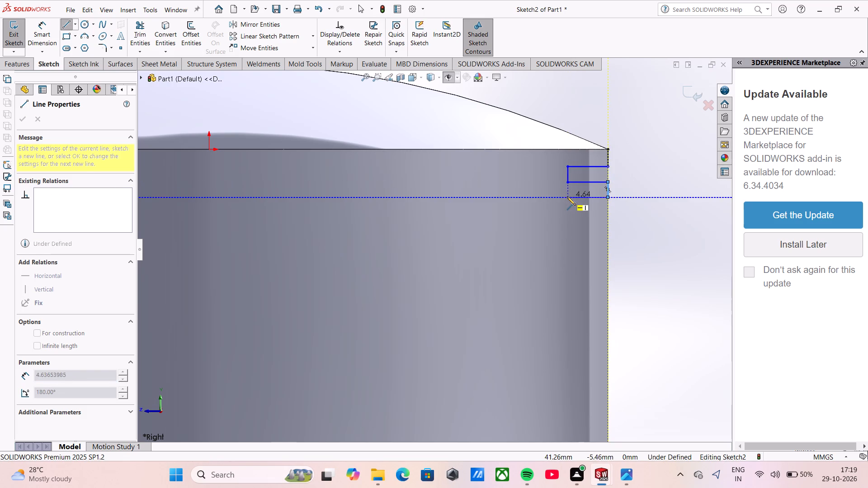
click(567, 197)
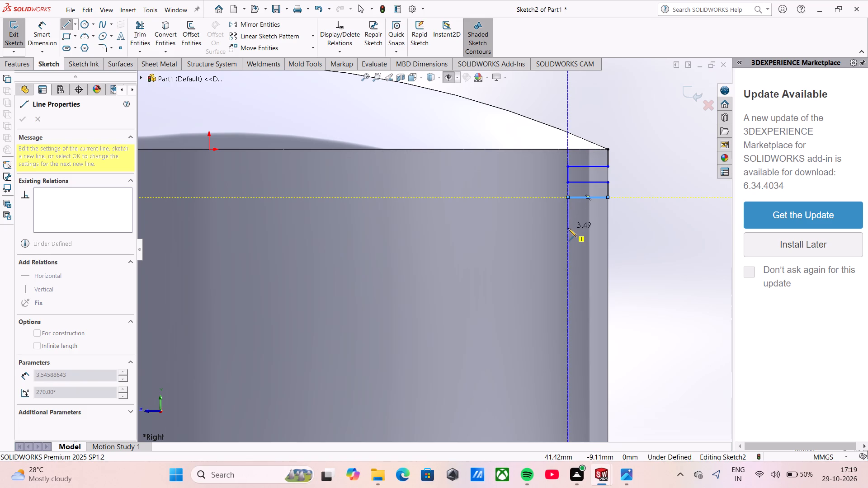
click(568, 228)
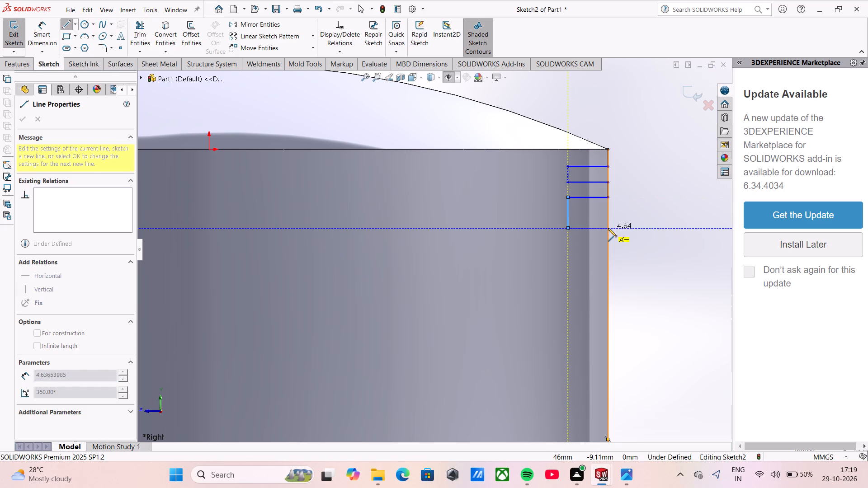
click(608, 228)
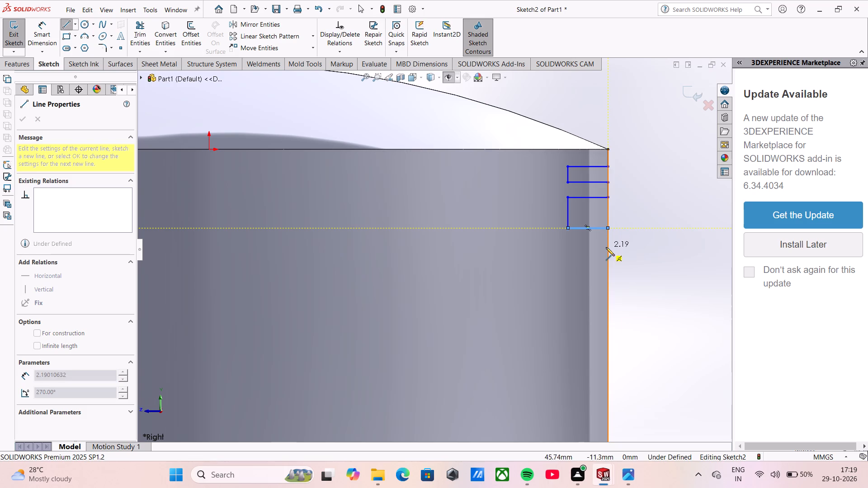
Continue the line chain down the outer wall by about 2.2 mm and add two more notches about 4.6 mm deep, ending on the wall.
click(606, 247)
click(568, 249)
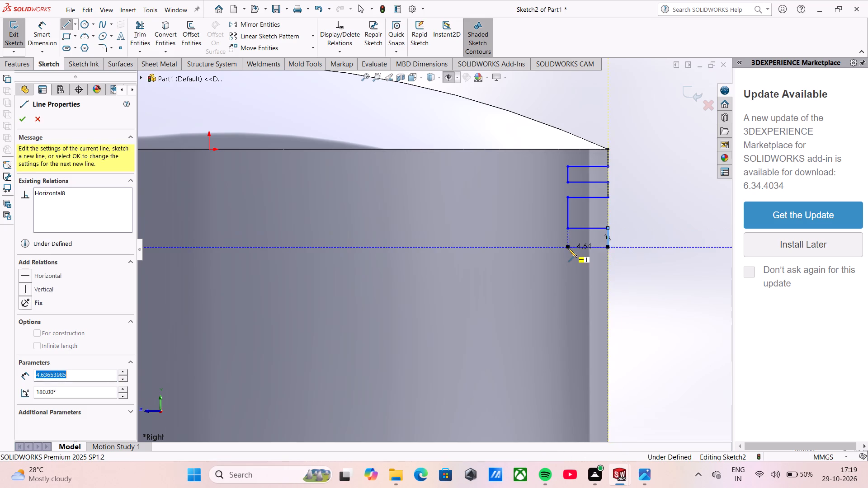
click(570, 274)
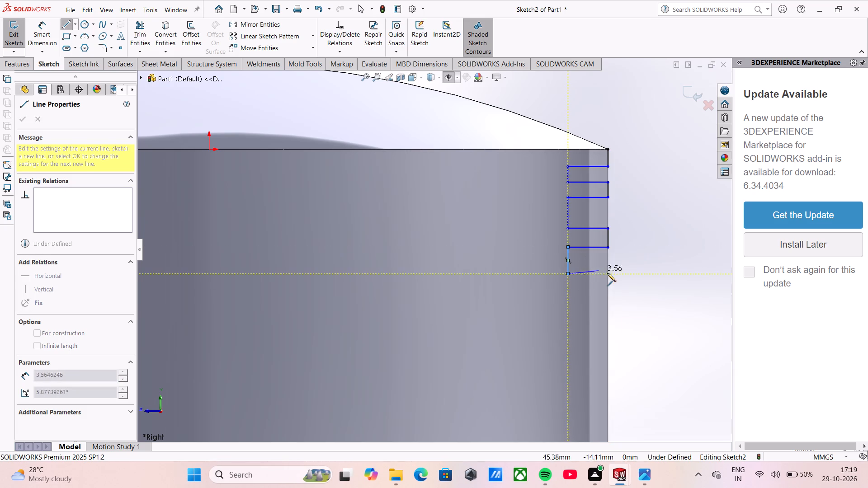
click(609, 275)
click(608, 293)
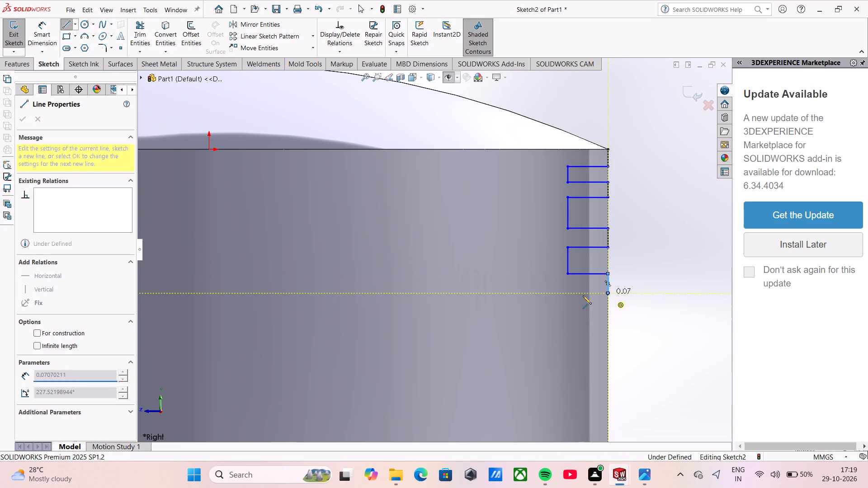
click(567, 293)
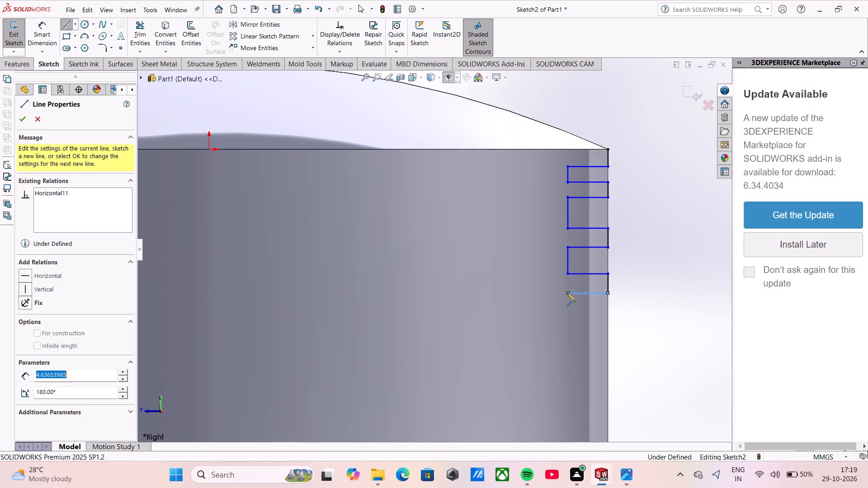
click(569, 320)
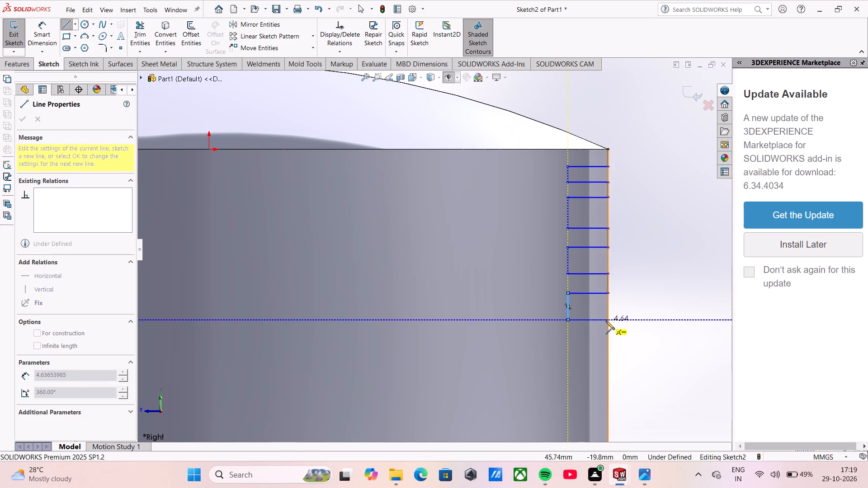
click(606, 321)
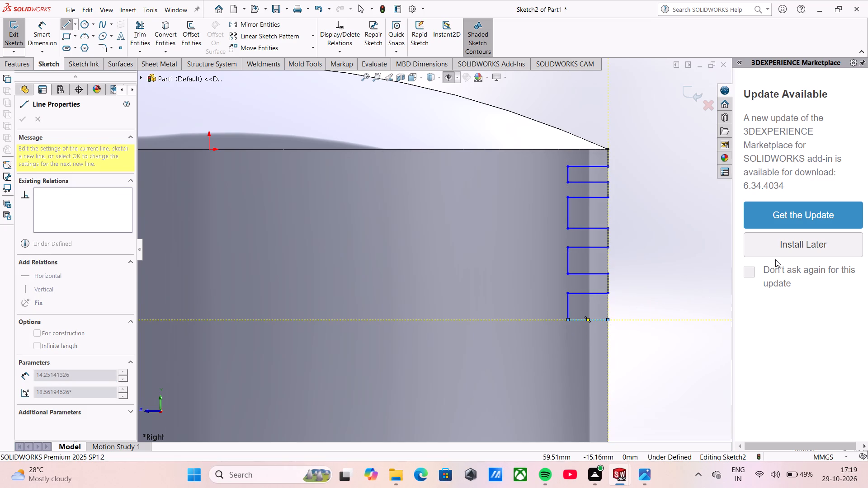
key(Escape)
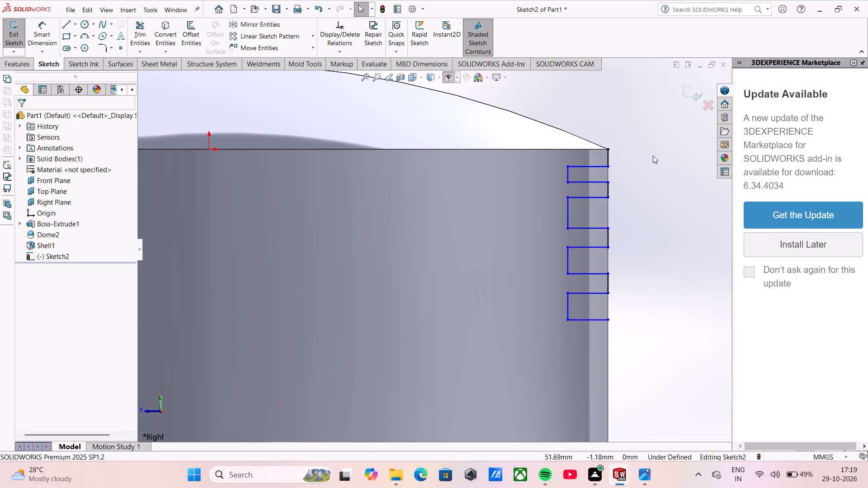
Add a 2 mm length dimension to the vertical line running down from the cylinder's upper outer corner.
click(44, 37)
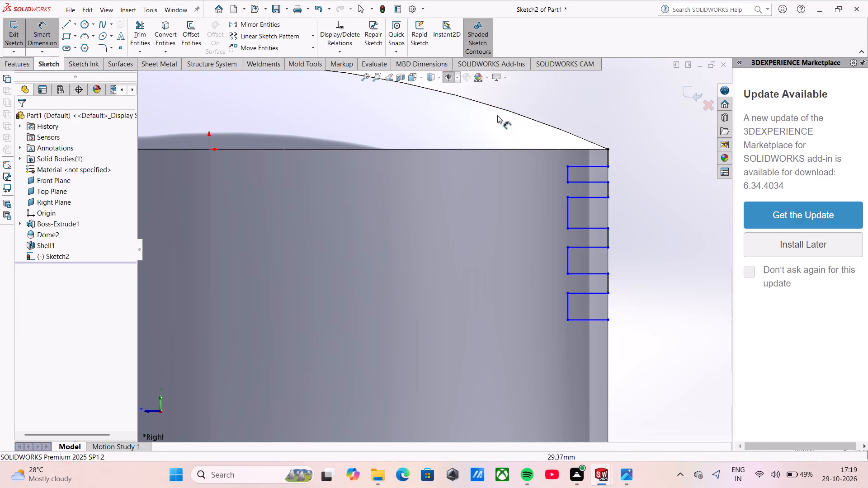
click(611, 159)
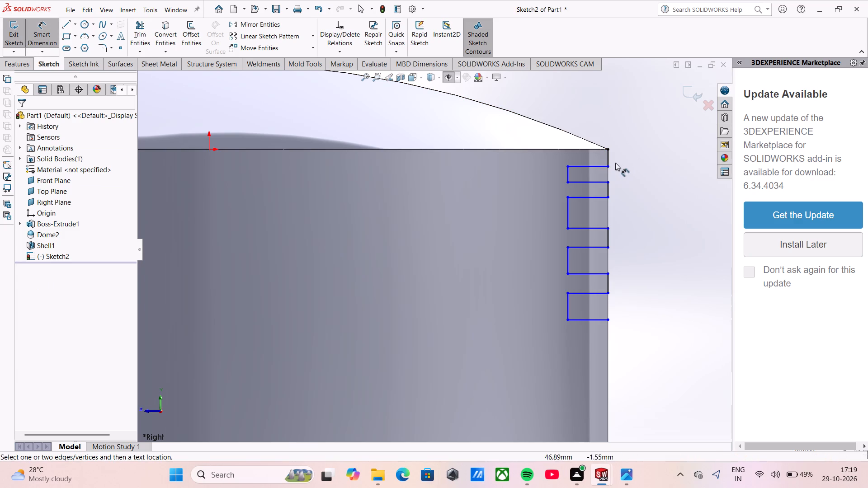
click(608, 159)
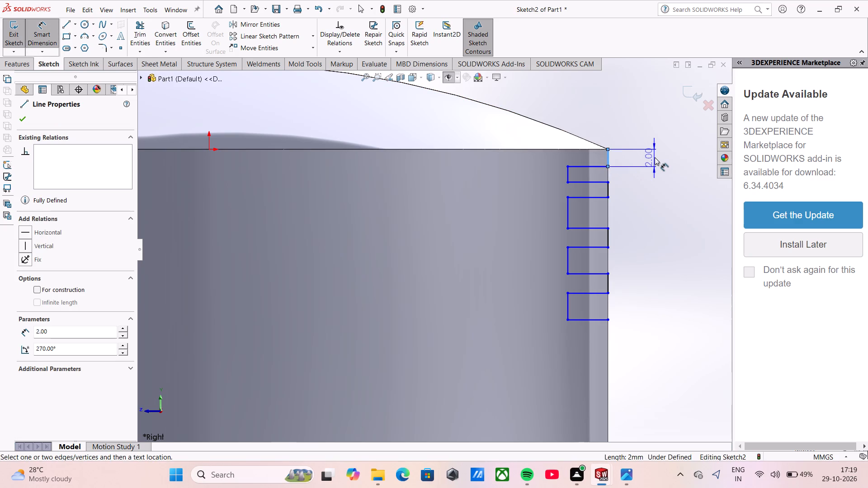
click(652, 128)
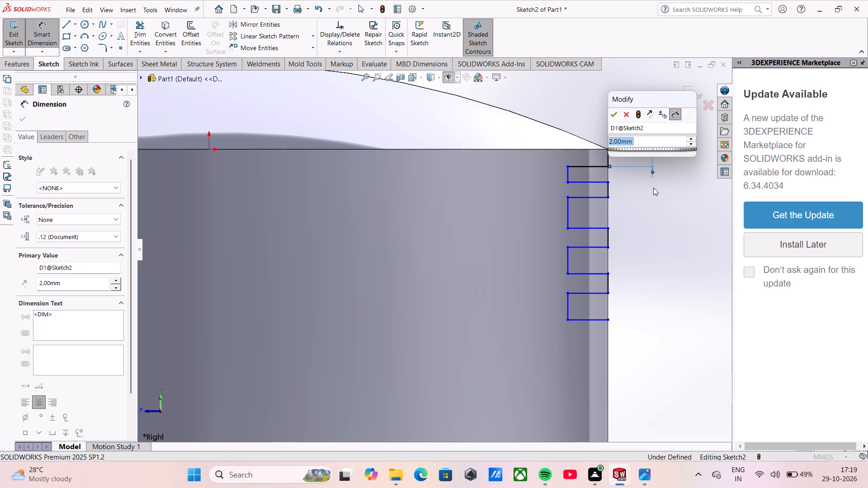
click(612, 116)
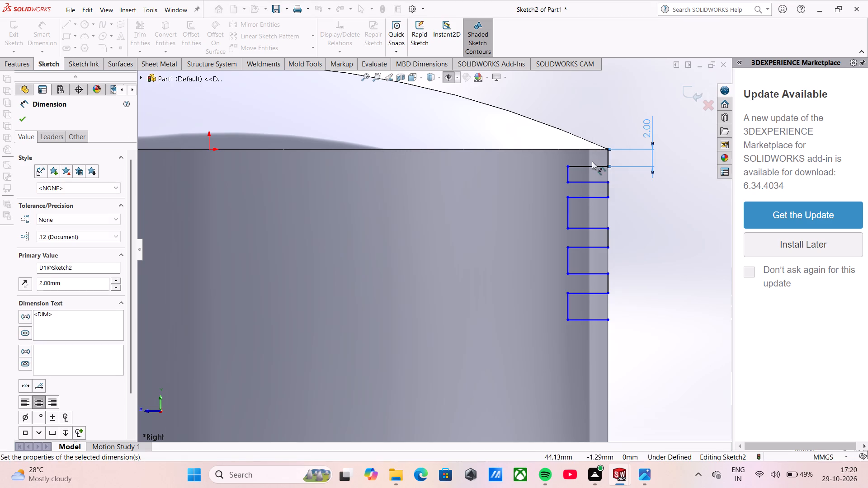
Dimension the top notch 4 mm deep and 3 mm high, placing the height dimension clear of the profile on the inner side.
click(590, 165)
click(591, 123)
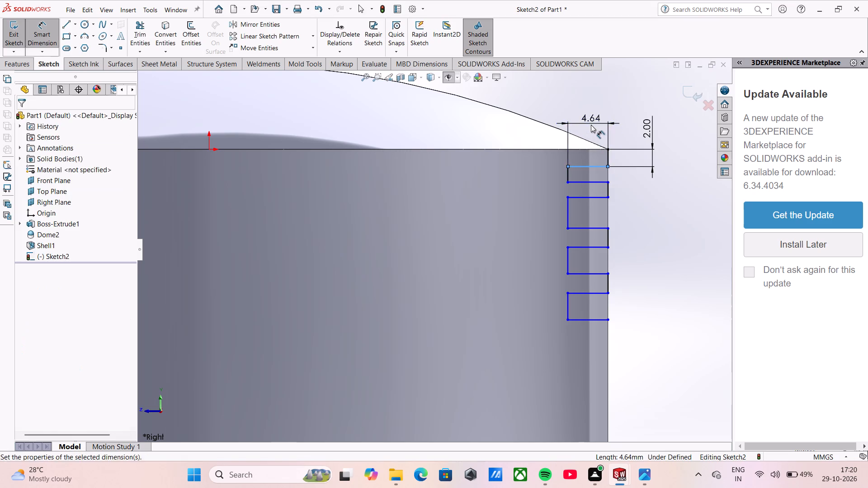
key(4)
key(Return)
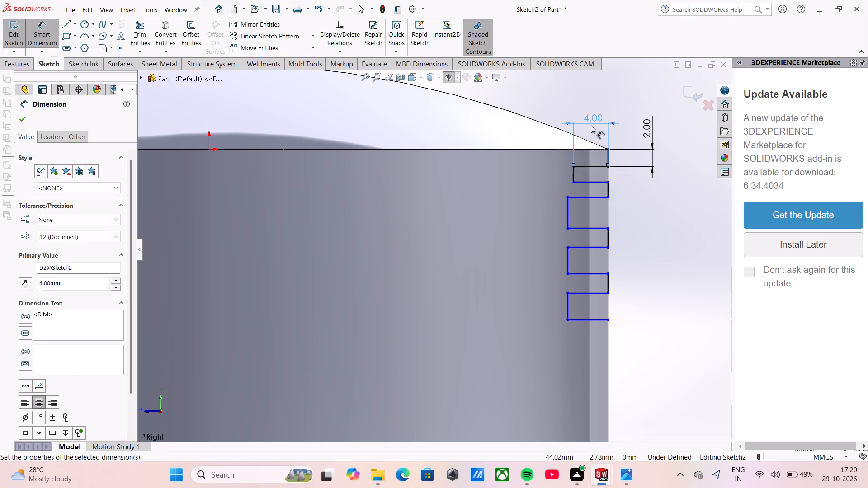
click(572, 173)
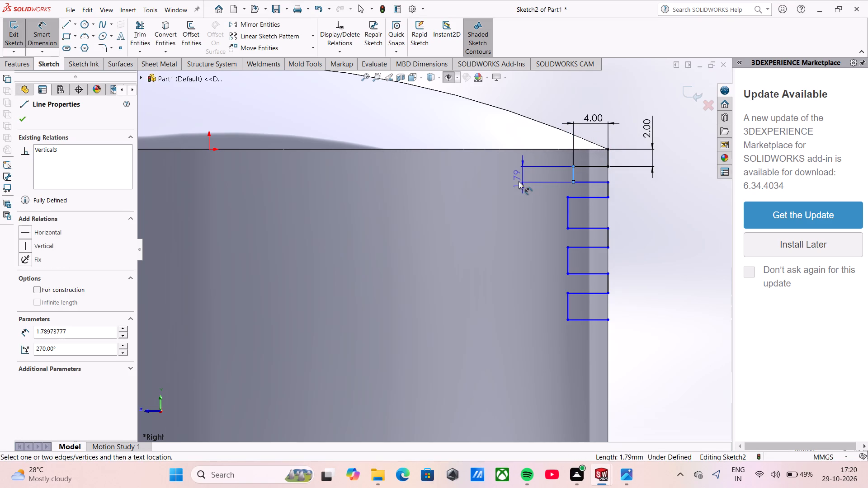
click(519, 181)
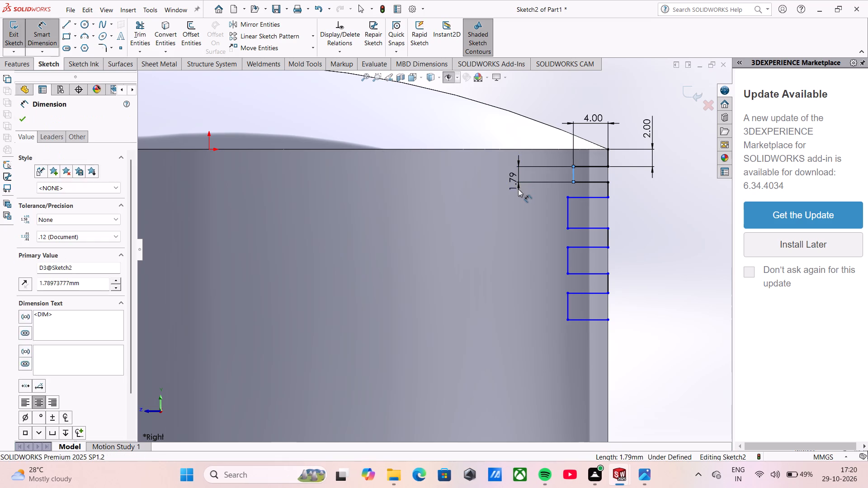
key(3)
key(Return)
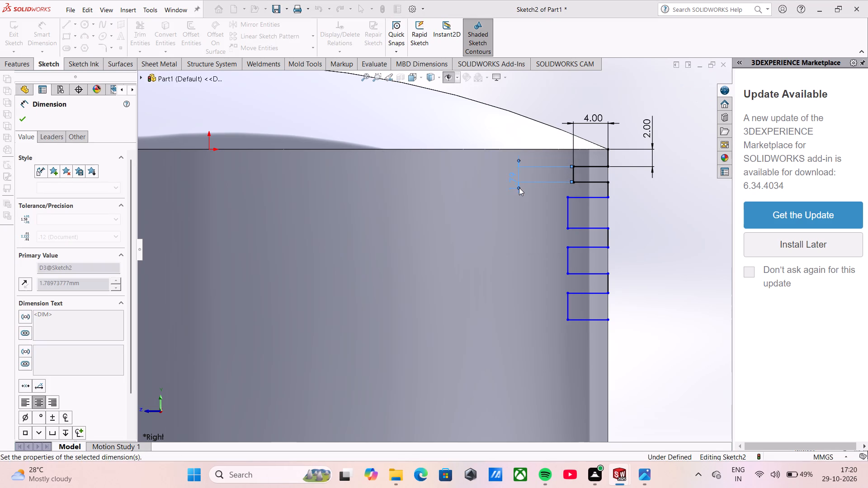
click(502, 210)
drag(512, 196, 512, 206)
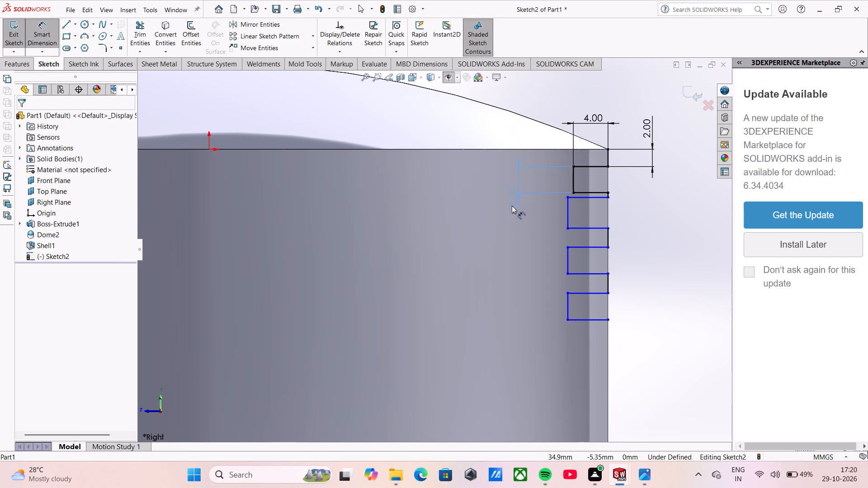
drag(512, 206, 487, 179)
click(447, 183)
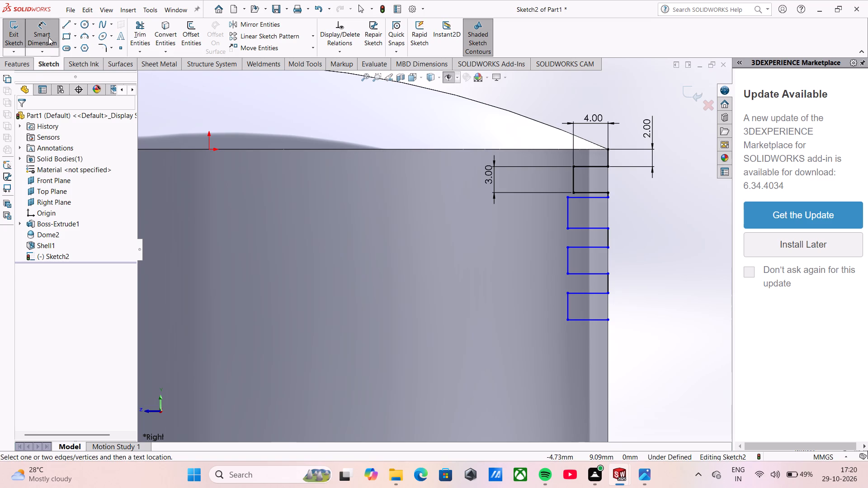
click(49, 37)
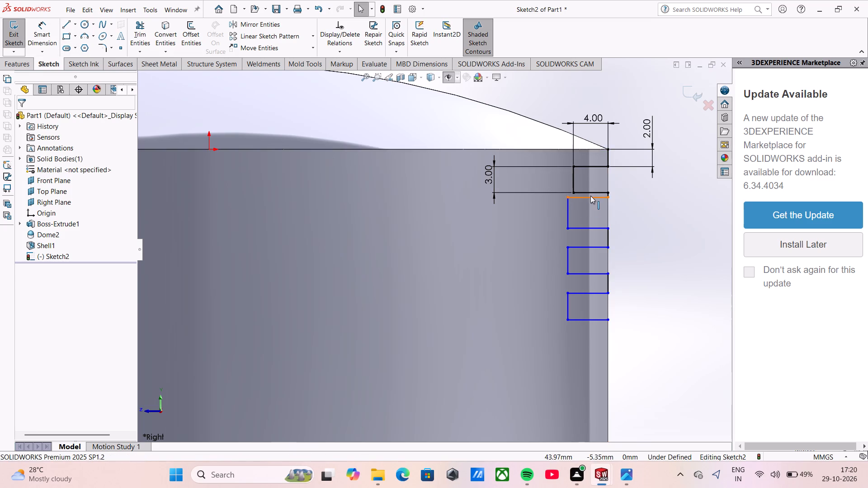
Dimension the vertical wall line between the first and second notches at 2 mm.
scroll(590, 196, up, 2)
scroll(579, 202, down, 3)
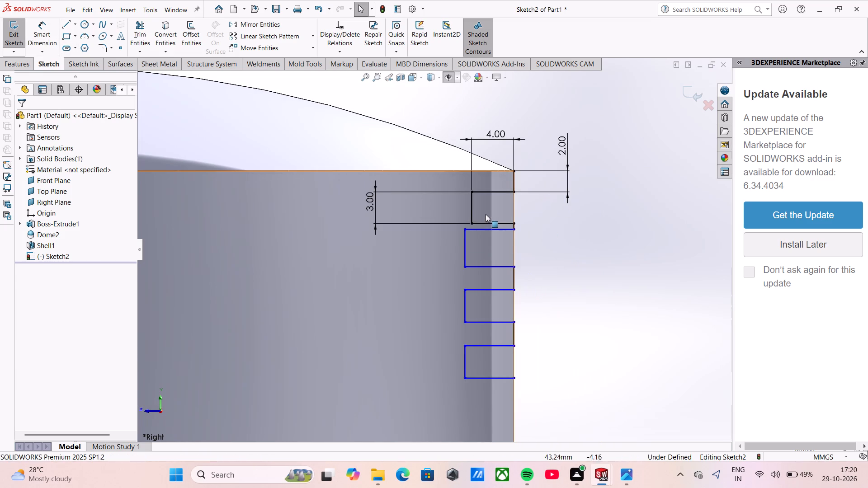
scroll(493, 216, down, 4)
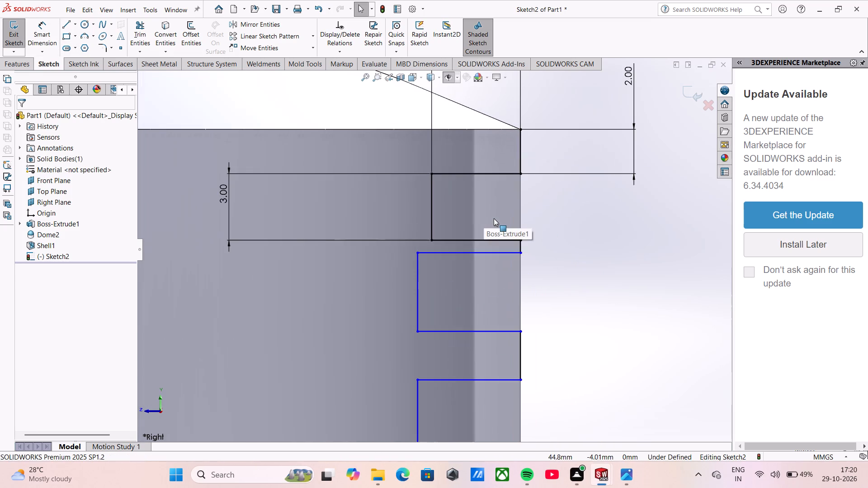
click(521, 246)
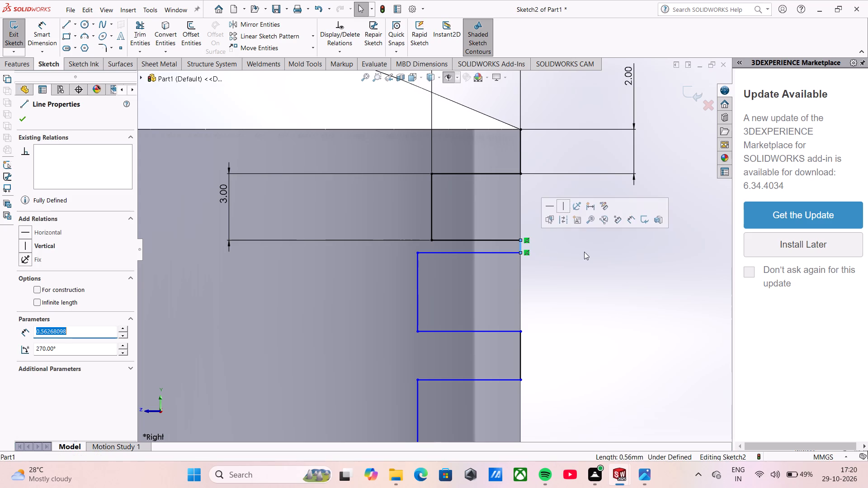
click(50, 32)
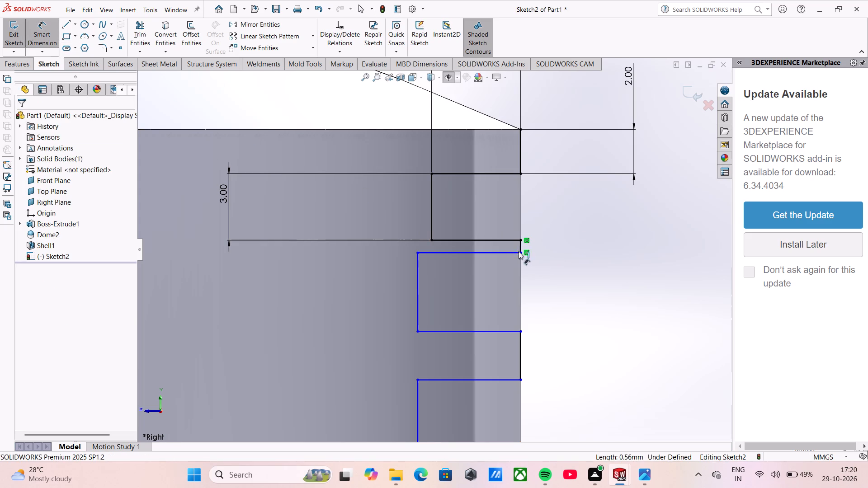
click(520, 245)
click(595, 256)
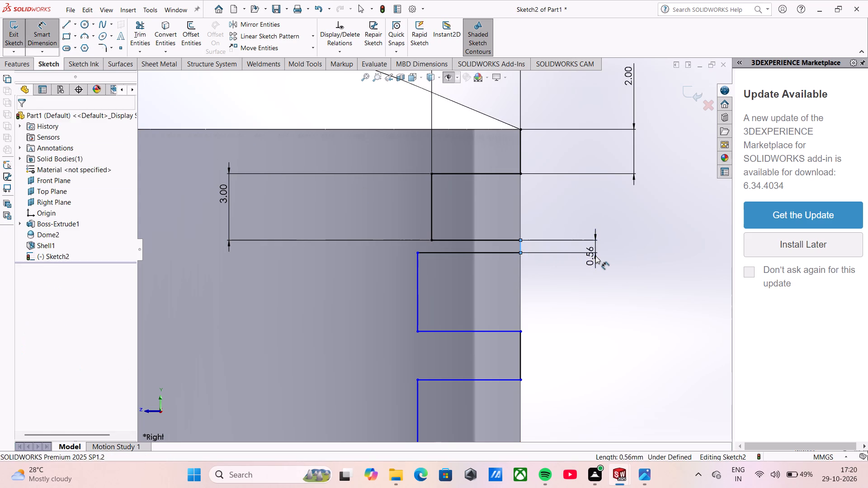
key(2)
key(Return)
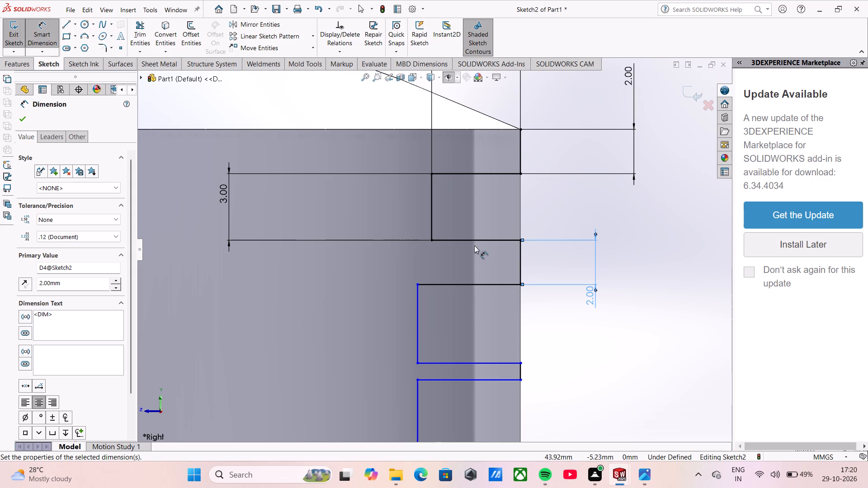
Dimension the second notch from the top 4 mm deep and 3 mm high.
click(472, 284)
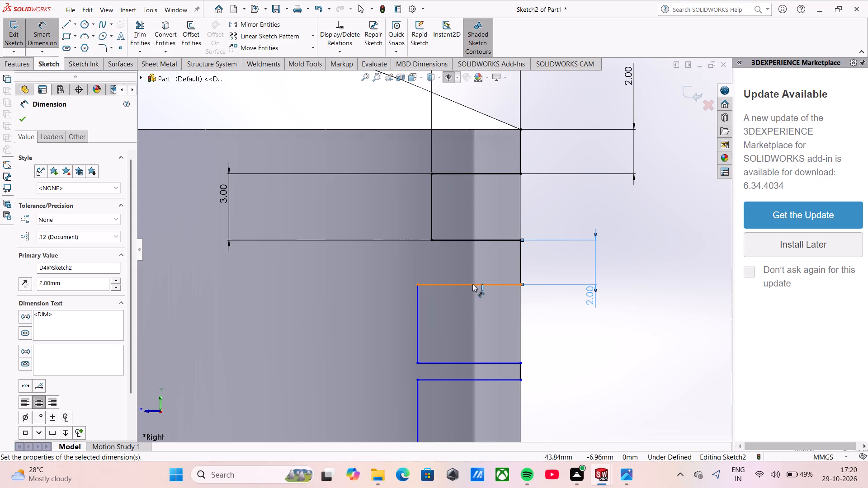
click(472, 267)
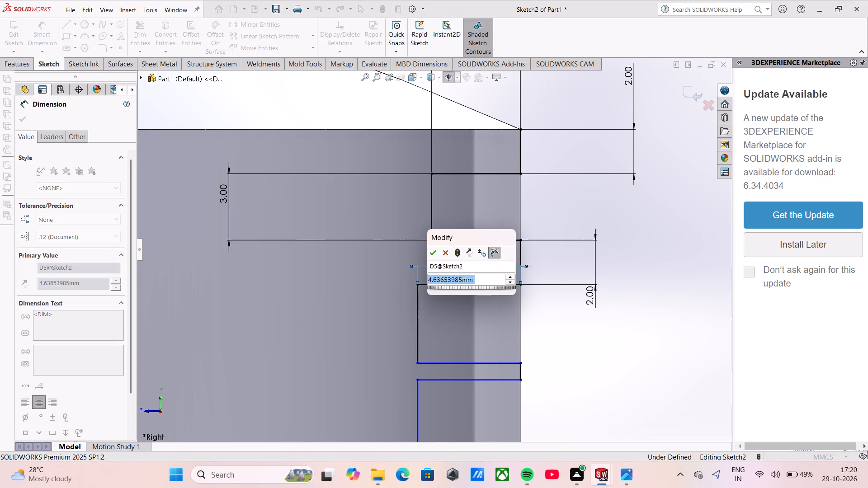
key(4)
key(Return)
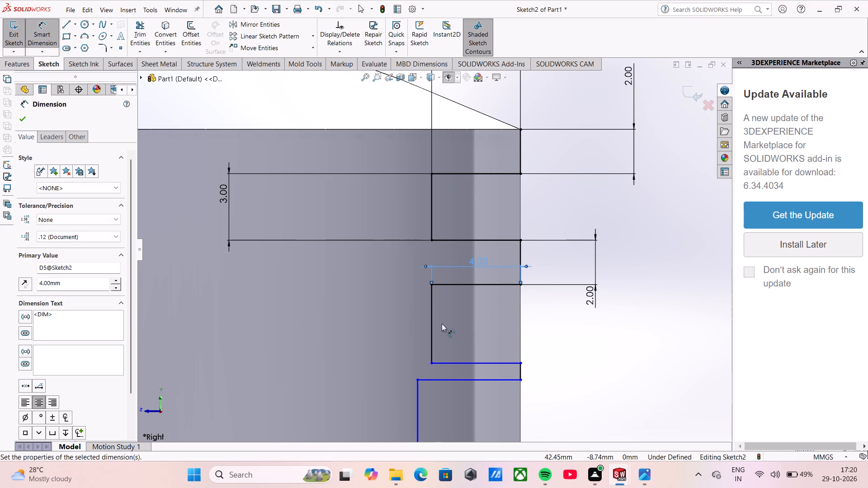
click(433, 327)
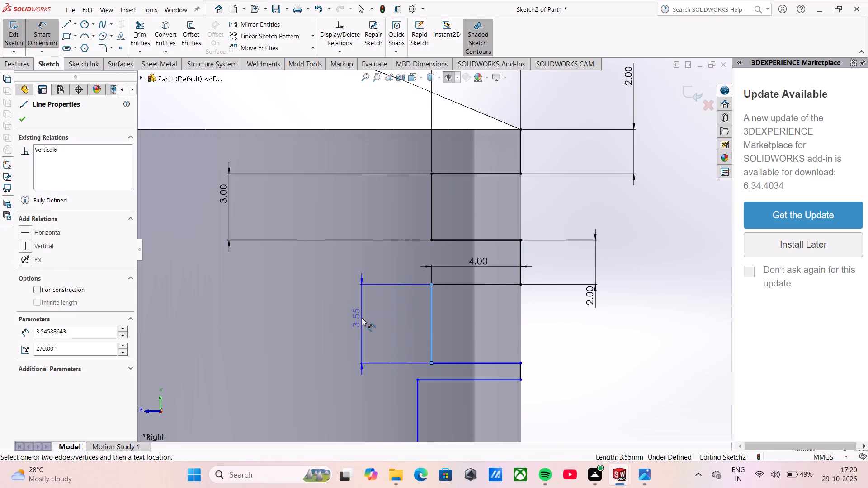
click(362, 318)
key(3)
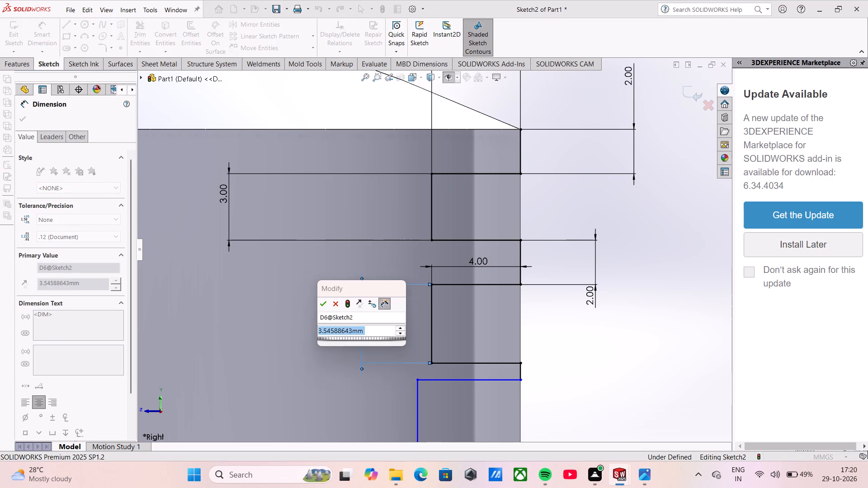
key(Return)
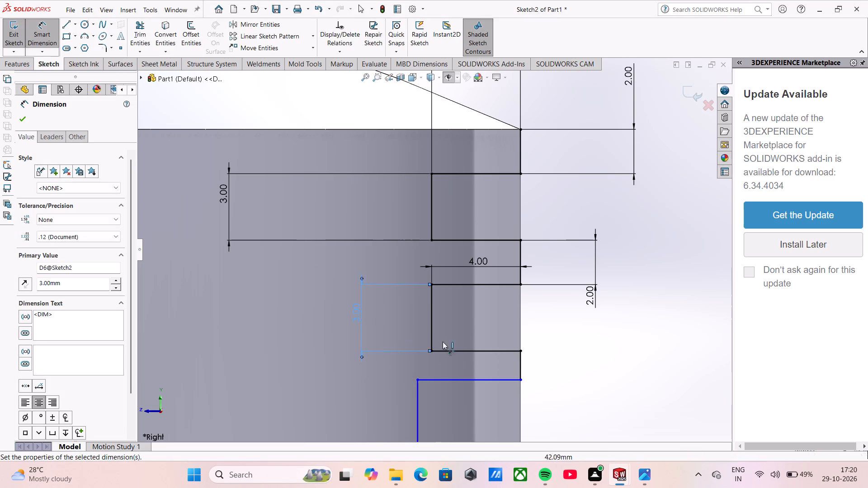
Dimension the wall line between the second and third notches at 2 mm and the third notch's upper edge at 4 mm.
click(521, 366)
click(568, 366)
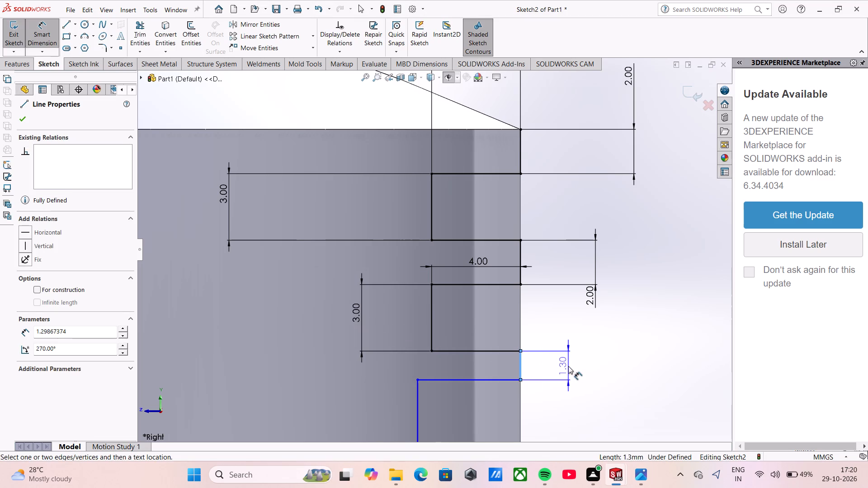
key(2)
key(Return)
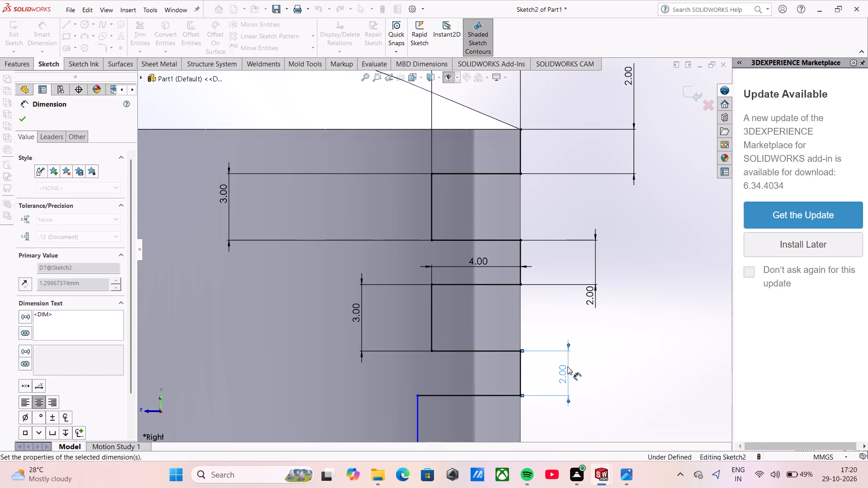
click(491, 394)
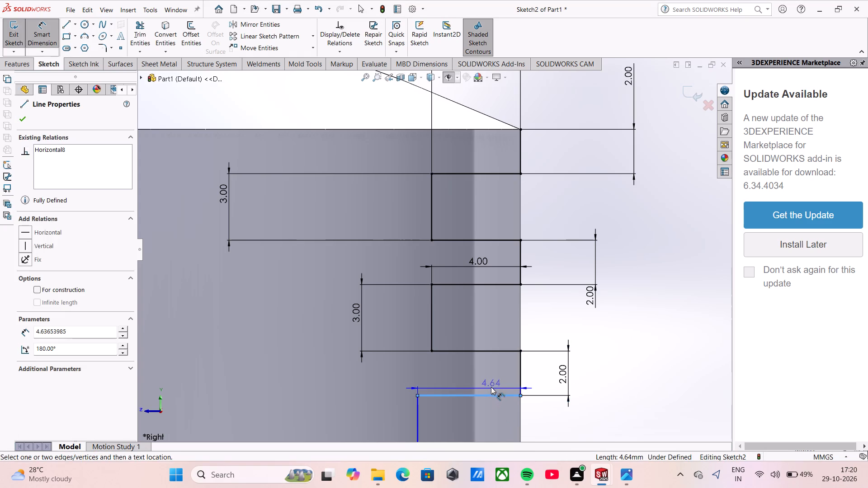
click(491, 386)
key(4)
key(Return)
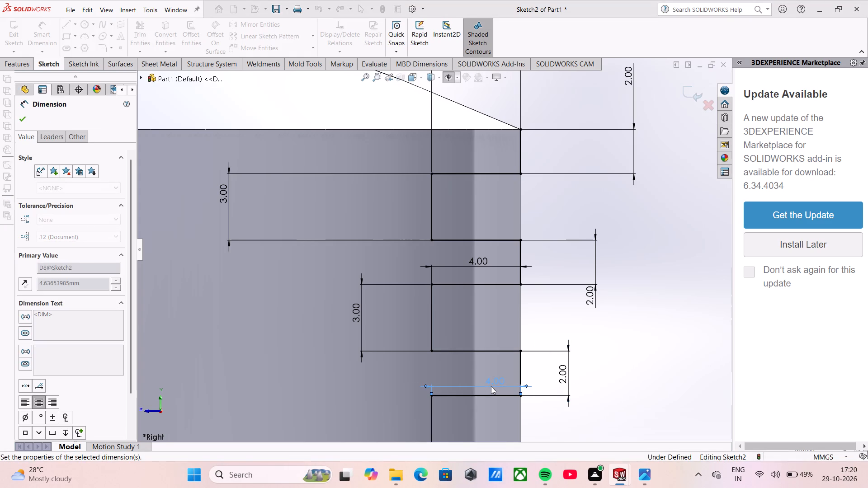
Dimension the upper edge of the fourth, lowest notch at 4 mm.
scroll(491, 386, up, 3)
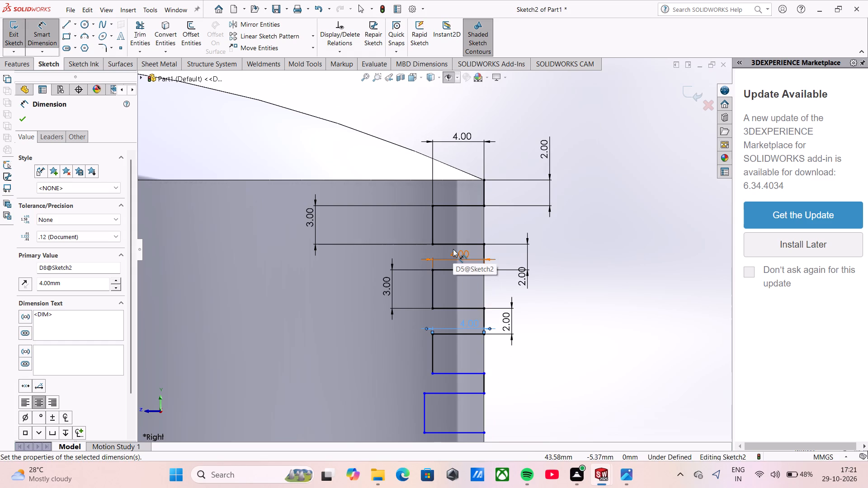
scroll(451, 311, up, 2)
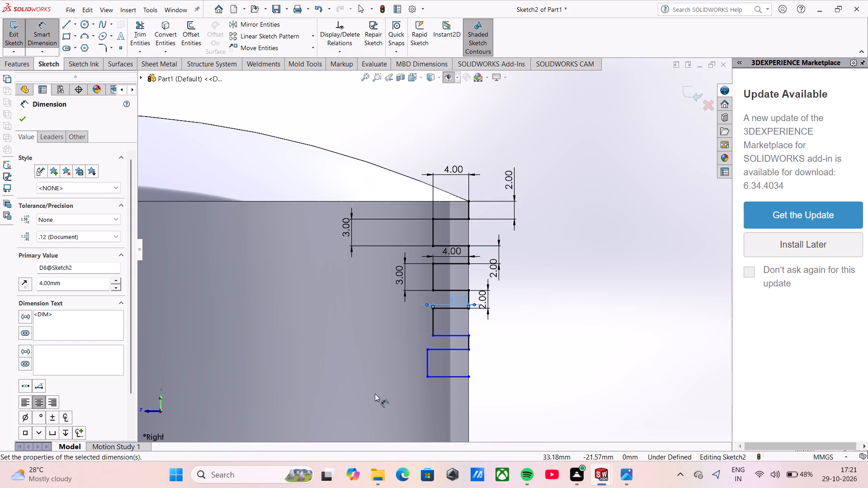
scroll(451, 361, down, 1)
click(452, 341)
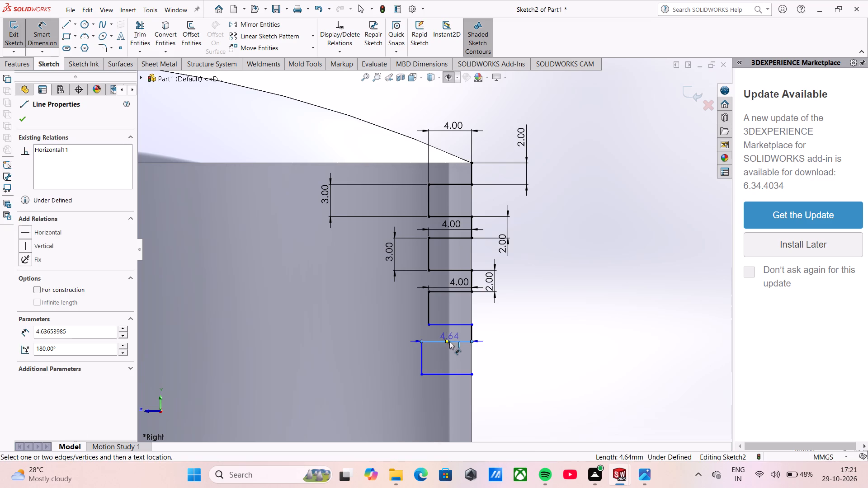
click(354, 352)
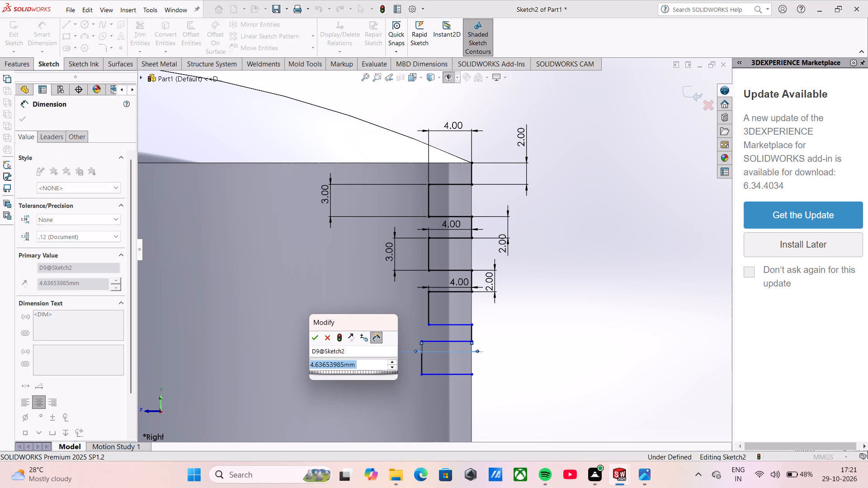
key(4)
key(Return)
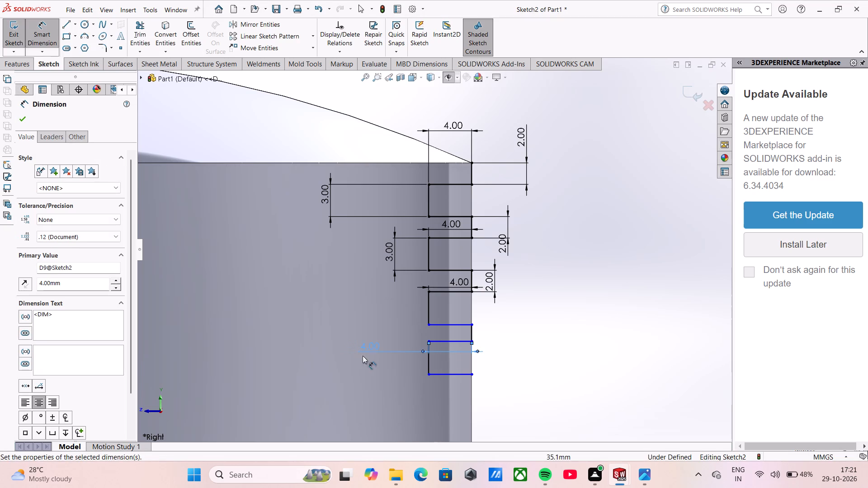
Dimension the third notch from the top 3 mm high.
scroll(435, 319, down, 1)
click(426, 307)
click(366, 313)
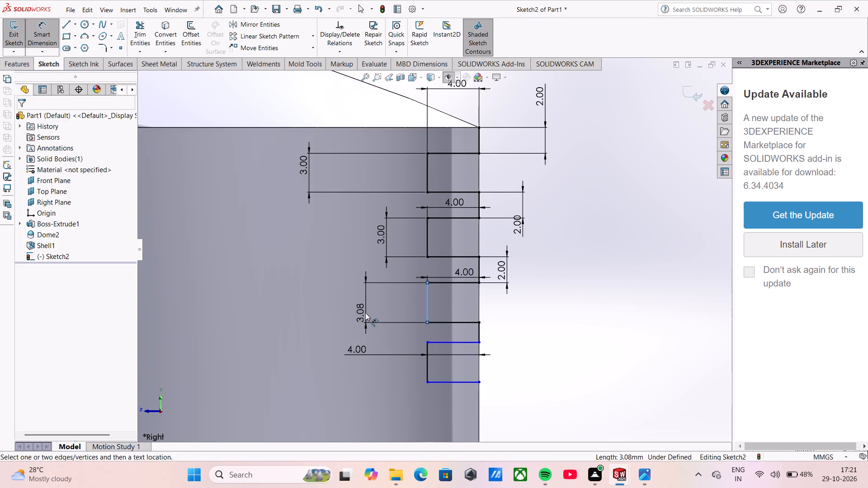
key(3)
key(Return)
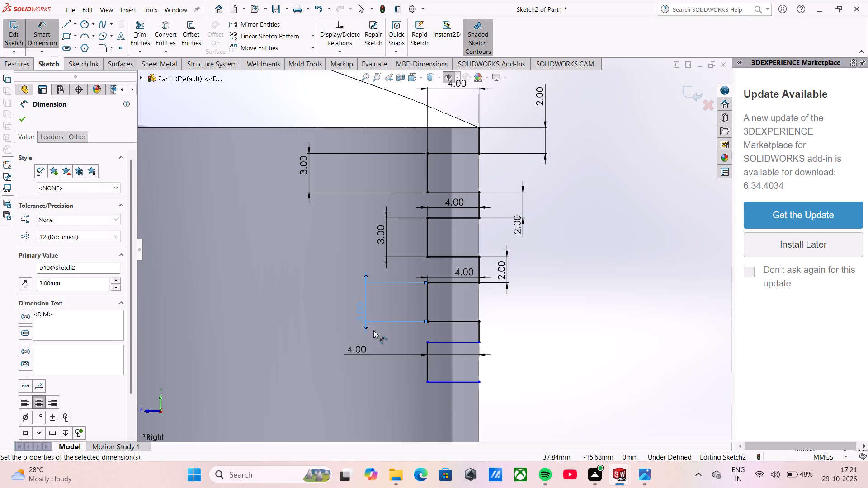
Dimension the wall line between the third and fourth notches at 2 mm and the fourth notch's height at 3 mm.
click(479, 334)
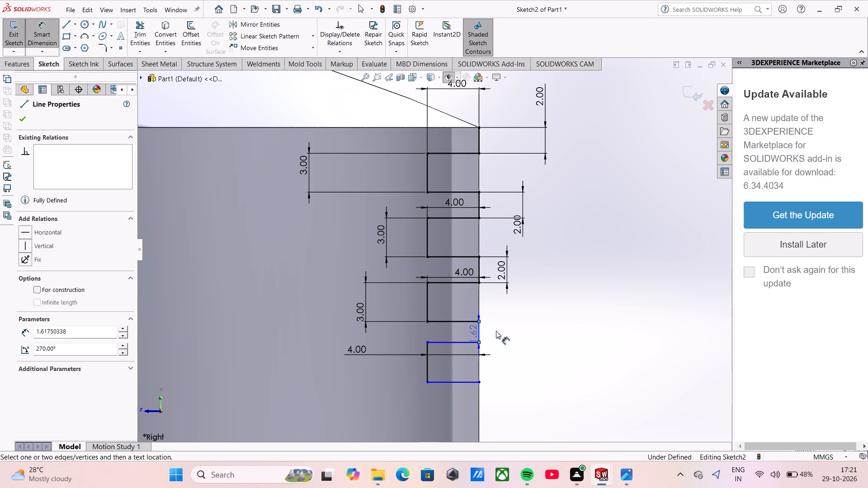
click(512, 324)
key(2)
key(Return)
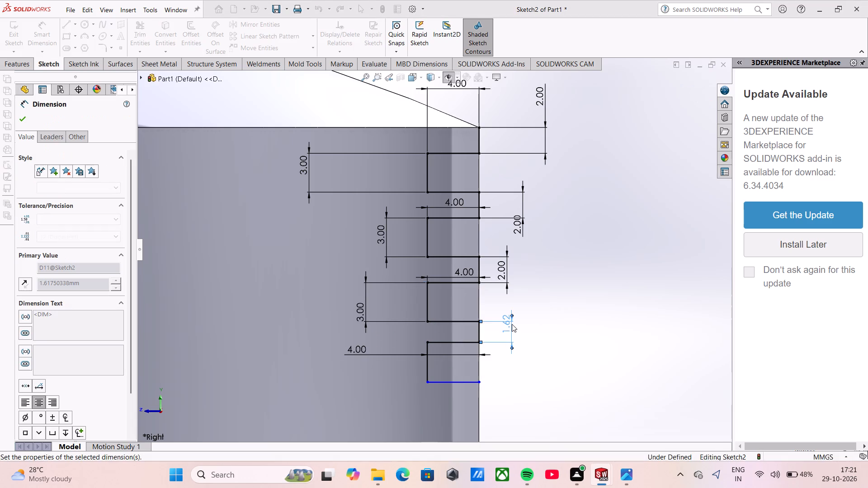
click(429, 381)
click(374, 379)
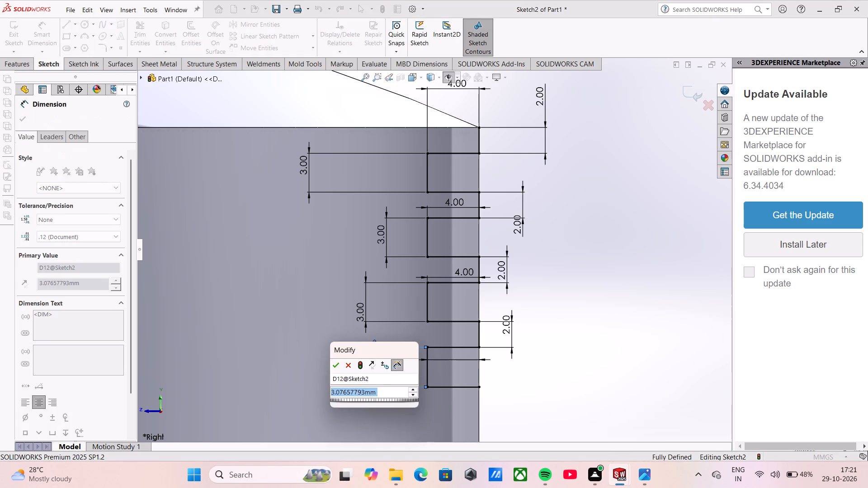
key(3)
key(Return)
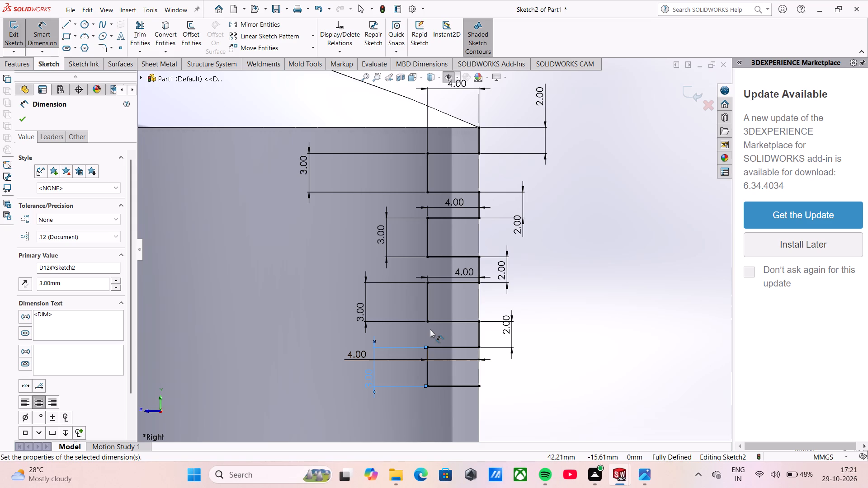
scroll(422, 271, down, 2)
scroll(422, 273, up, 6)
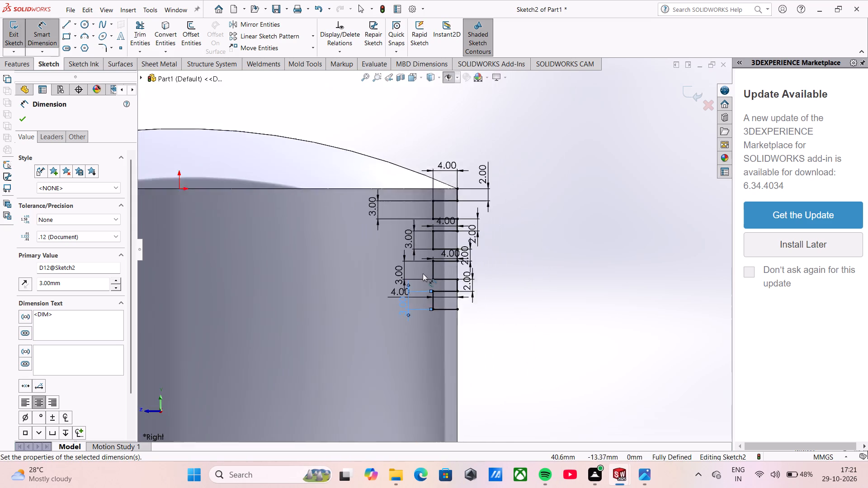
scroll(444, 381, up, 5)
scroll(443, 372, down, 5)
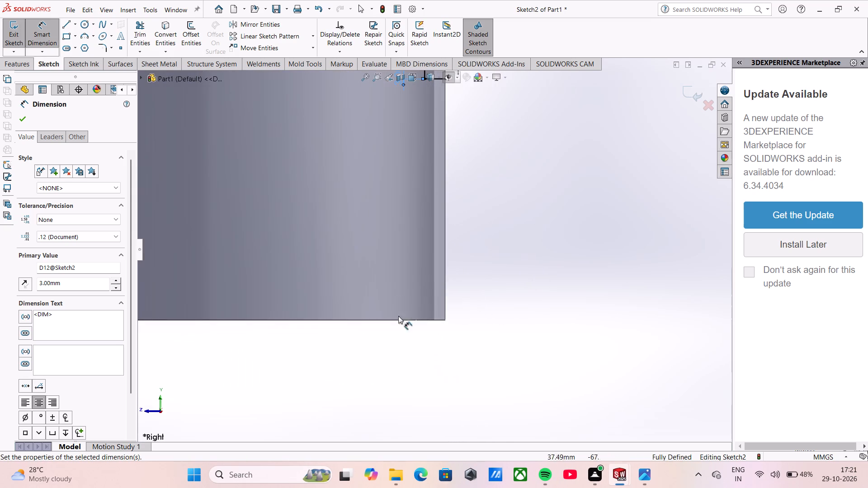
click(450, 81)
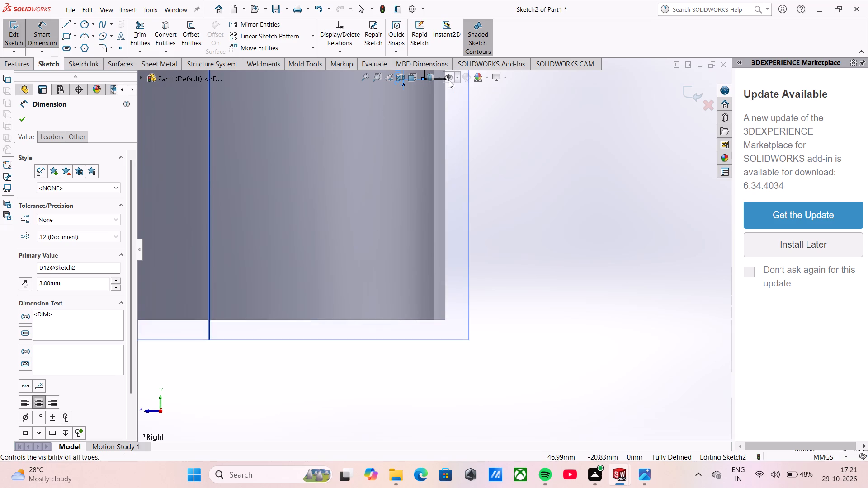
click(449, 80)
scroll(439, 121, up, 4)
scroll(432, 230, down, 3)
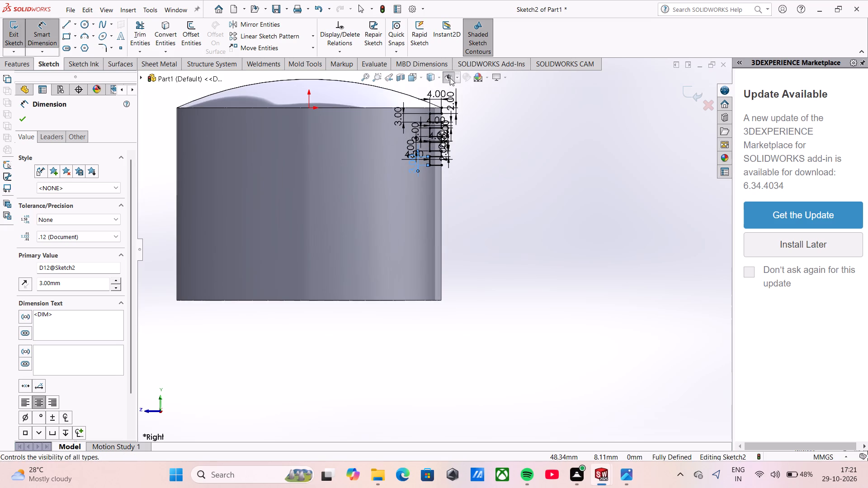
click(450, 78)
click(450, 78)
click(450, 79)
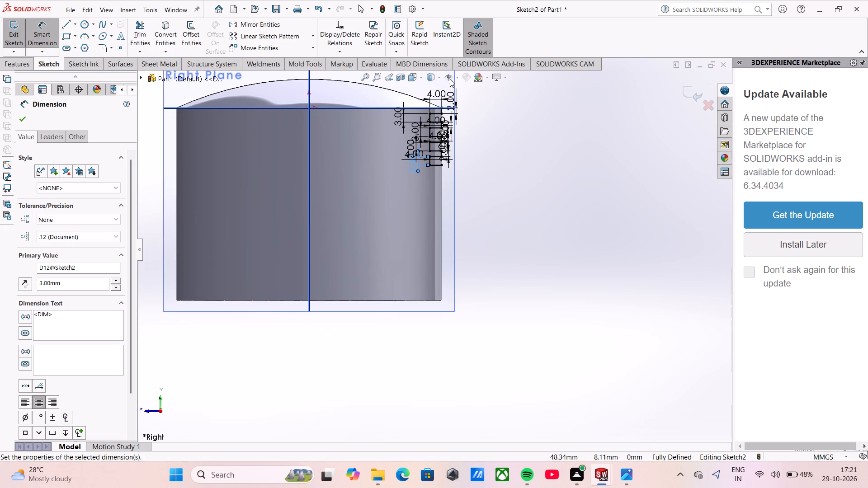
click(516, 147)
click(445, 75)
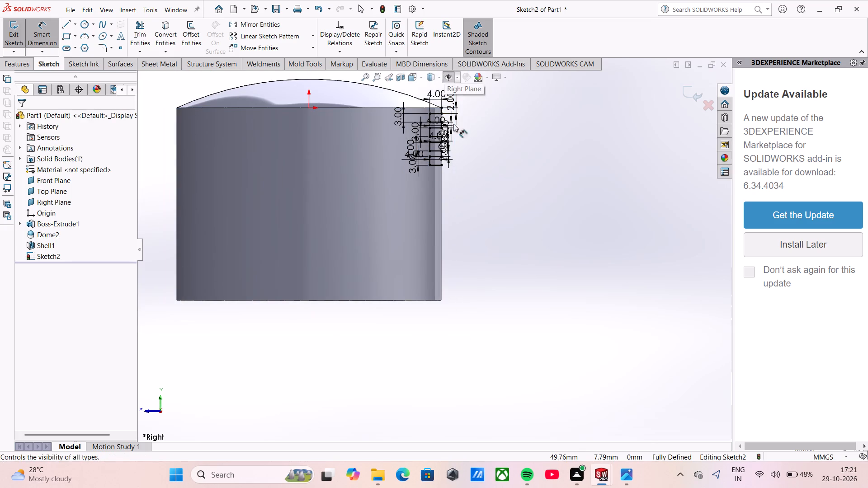
Sketch a 7 mm vertical line up the outer wall from the cylinder's bottom outer corner.
scroll(433, 169, down, 4)
click(70, 24)
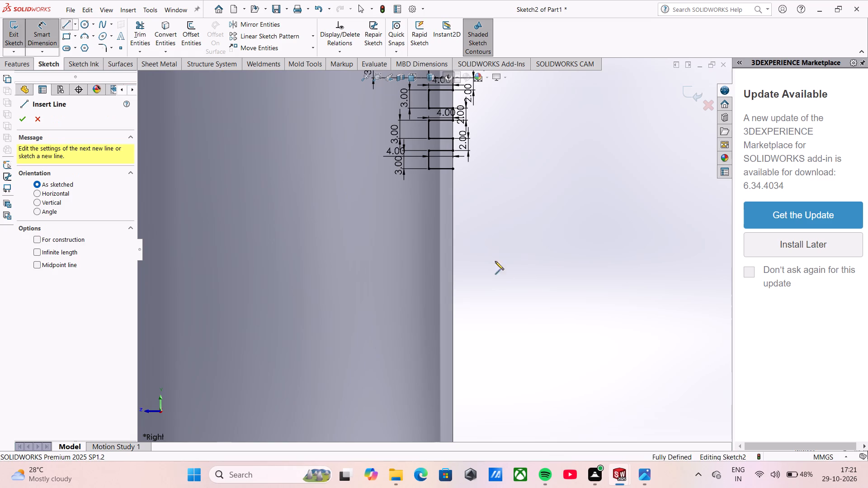
scroll(519, 302, down, 2)
scroll(484, 314, up, 4)
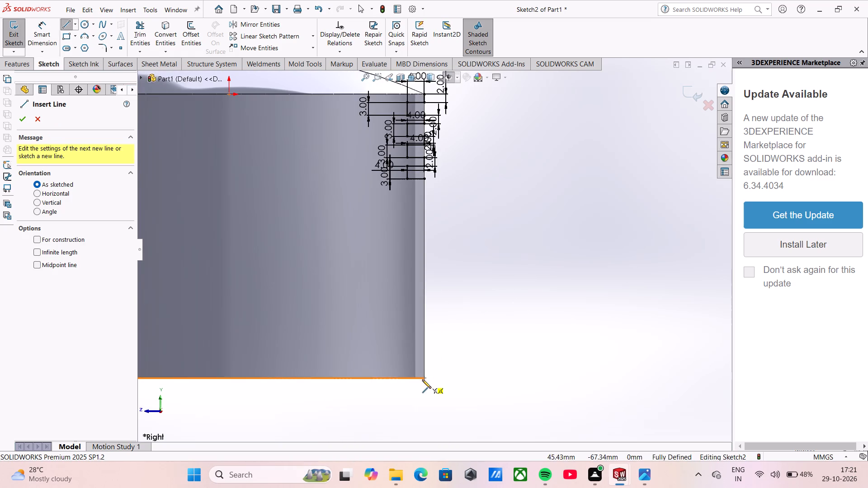
click(424, 378)
click(425, 356)
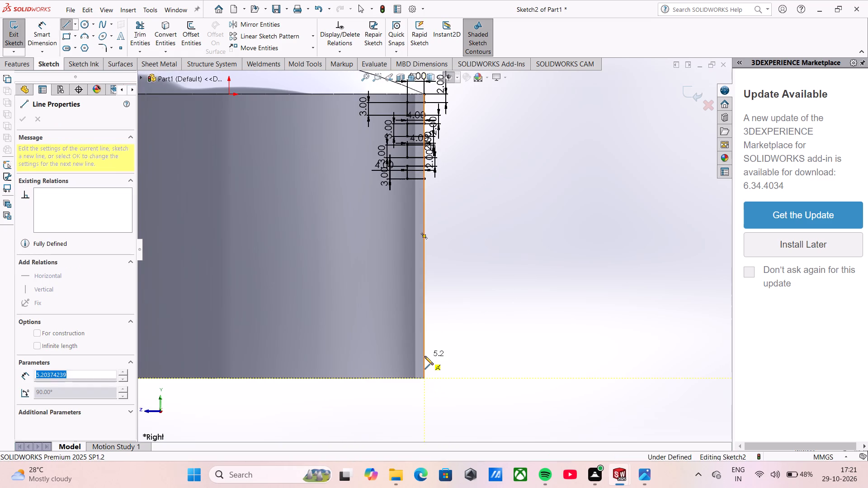
key(7)
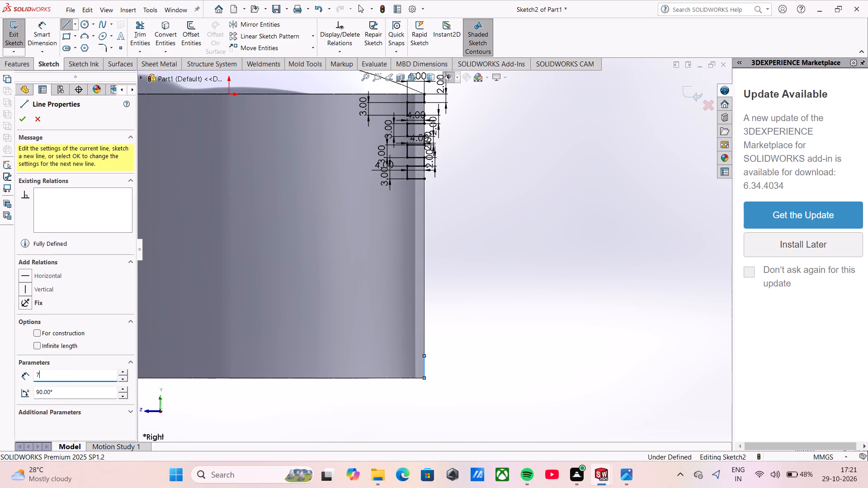
key(Return)
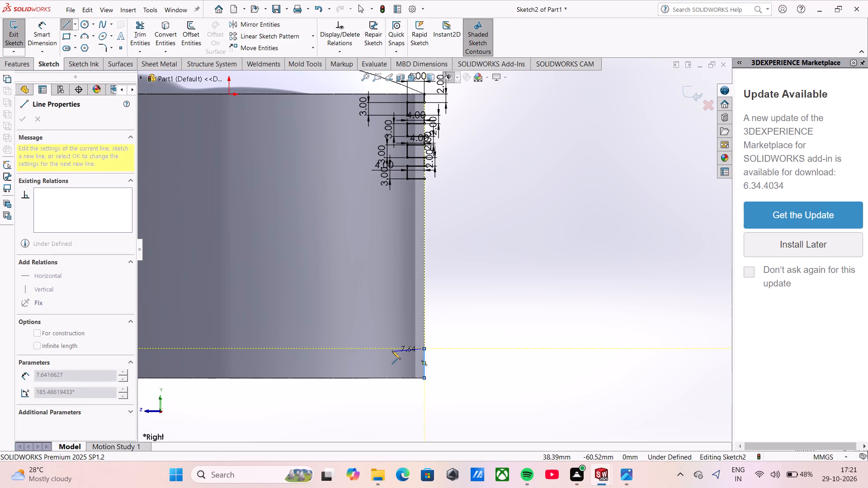
Sketch a horizontal line inward from the top end of the 7 mm line and set its length to 4 mm.
click(392, 351)
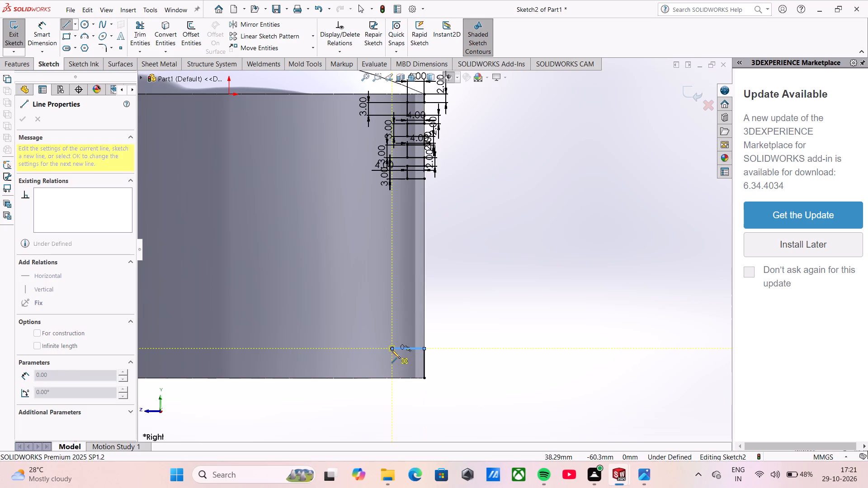
key(Escape)
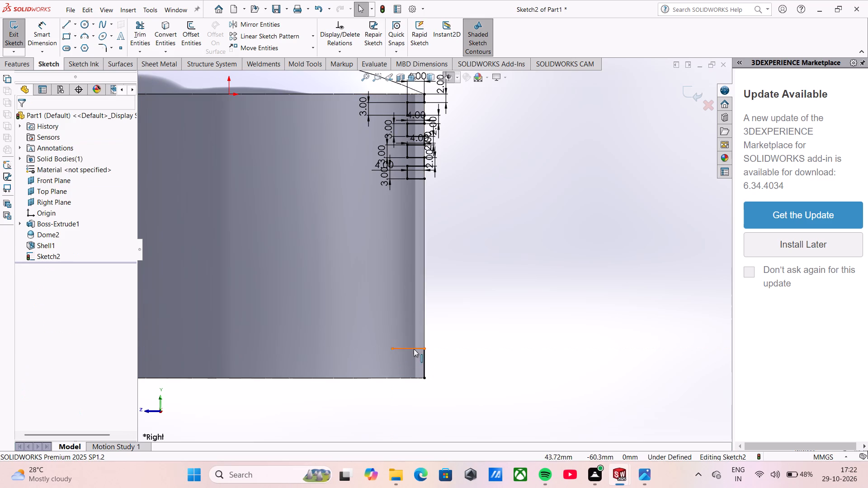
click(413, 348)
key(4)
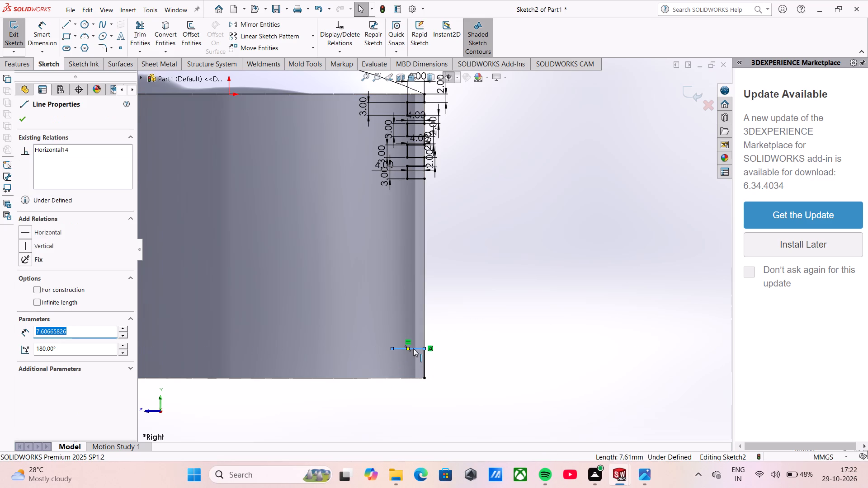
key(Return)
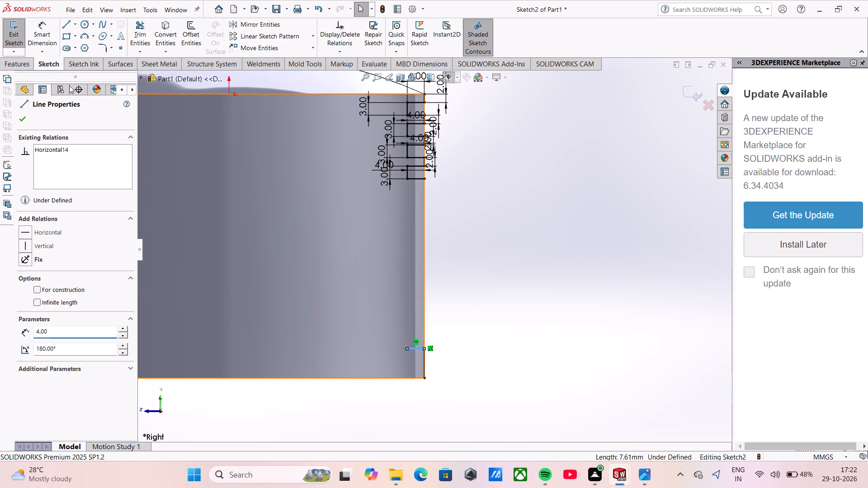
Sketch a vertical line upward from the inner end of the 4 mm line and set its length to 2 mm.
click(64, 26)
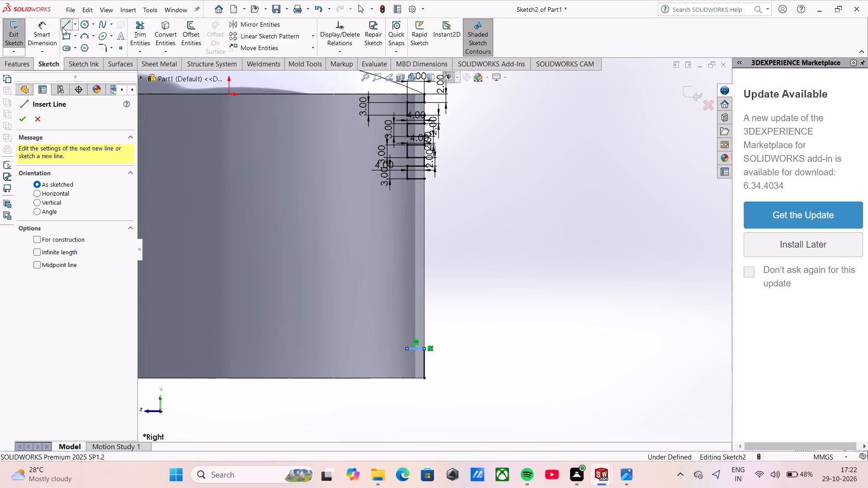
click(405, 348)
click(405, 332)
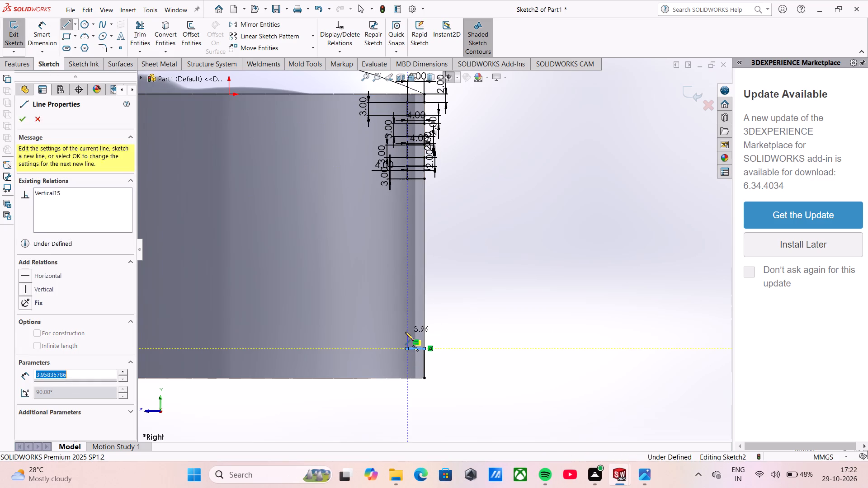
key(Escape)
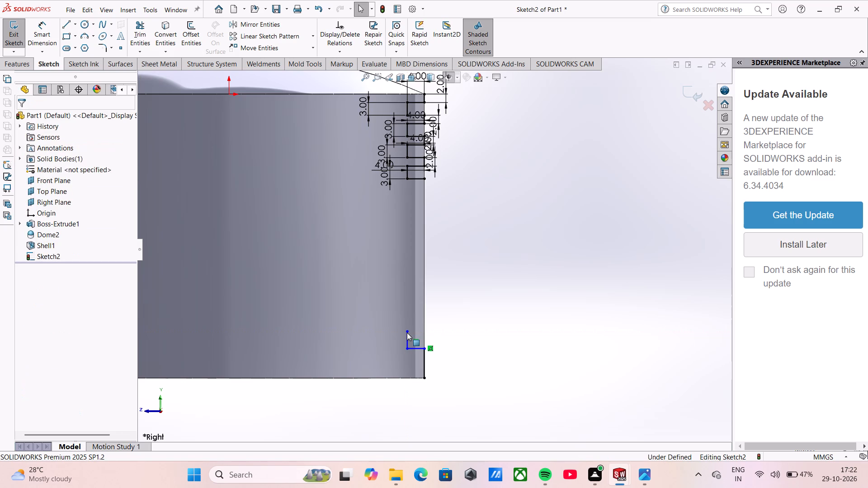
click(410, 339)
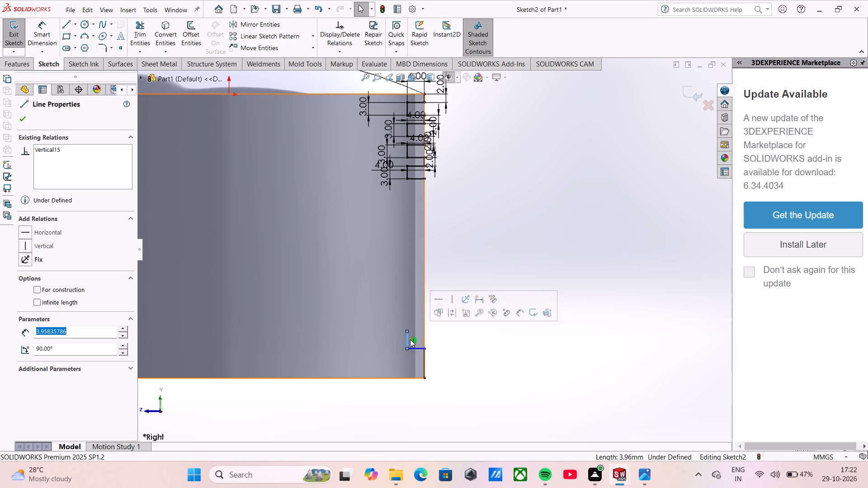
key(2)
key(Return)
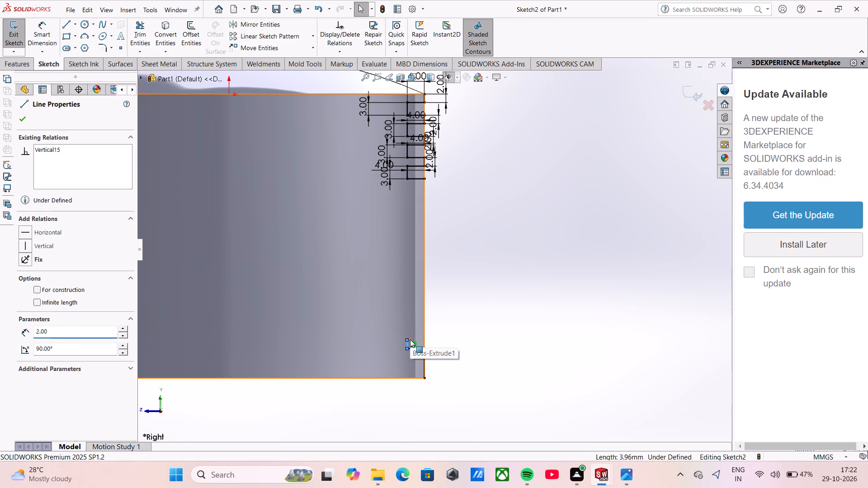
Close off the lower notch with a 4 mm horizontal line from the 2 mm line's upper end to the outer wall.
scroll(411, 338, up, 3)
scroll(413, 336, down, 3)
scroll(426, 269, down, 4)
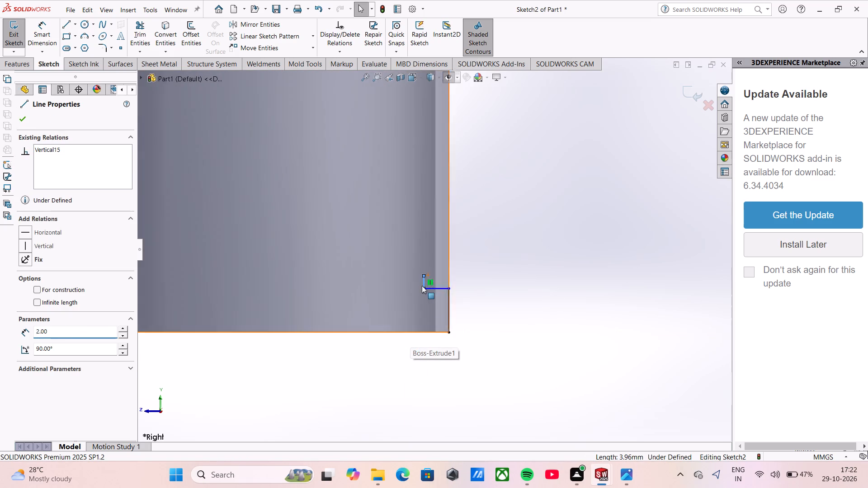
click(62, 29)
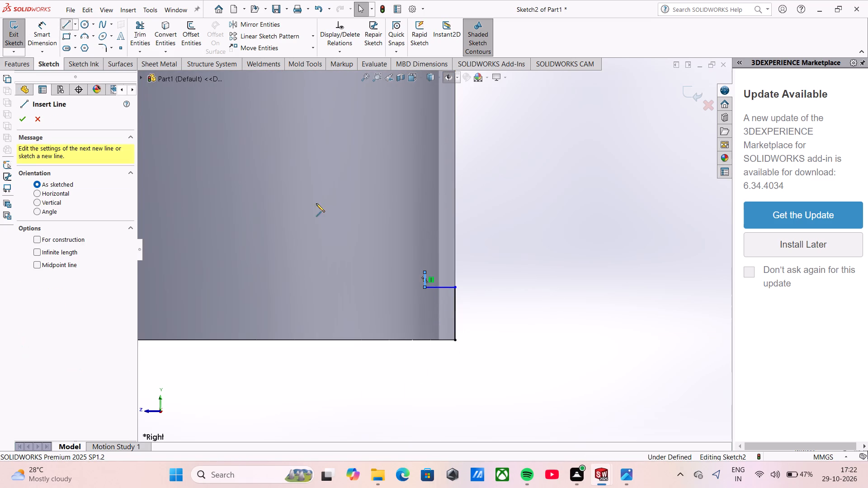
click(425, 272)
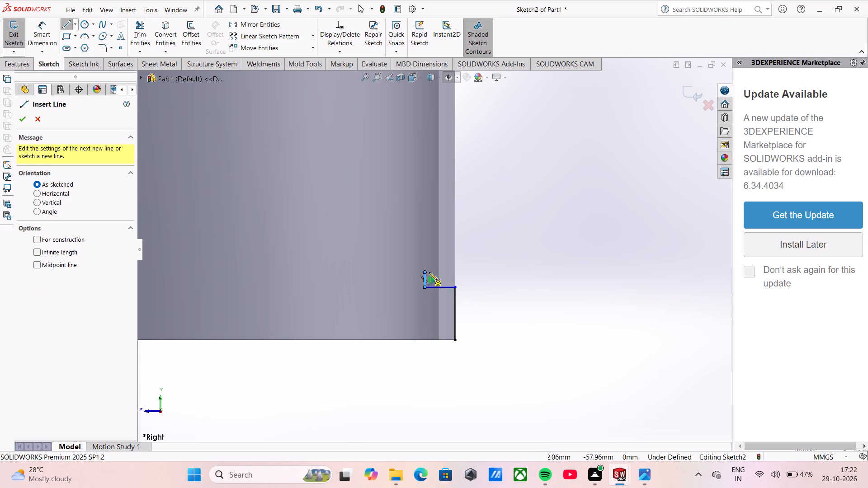
click(454, 272)
scroll(453, 278, up, 2)
scroll(450, 282, down, 1)
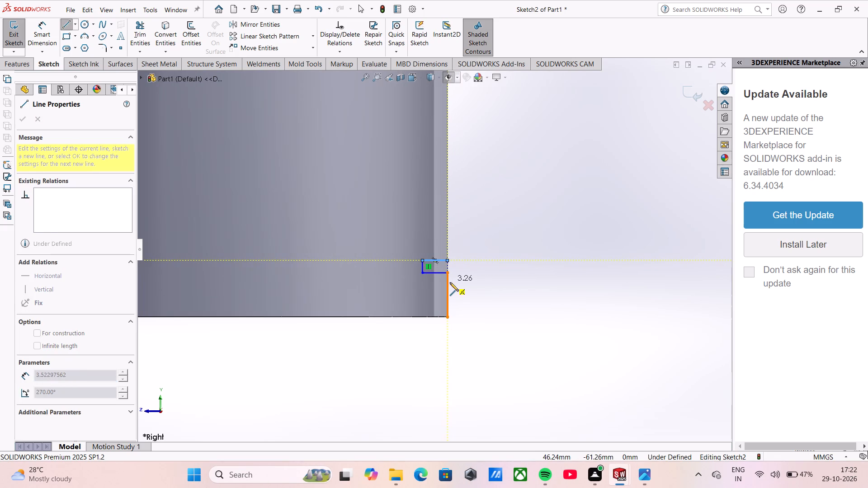
scroll(449, 283, down, 1)
key(Escape)
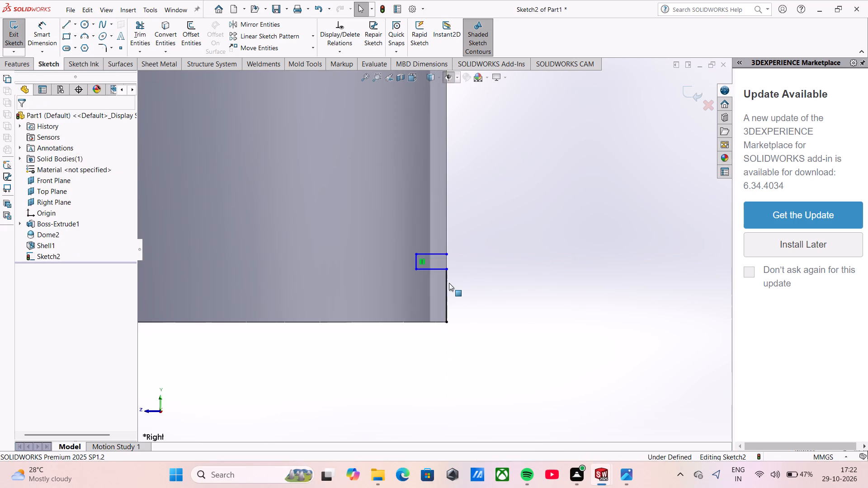
Sketch a vertical line about 69.8 mm long from the origin down past the cylinder's base as the central axis.
scroll(449, 283, down, 1)
scroll(449, 283, up, 2)
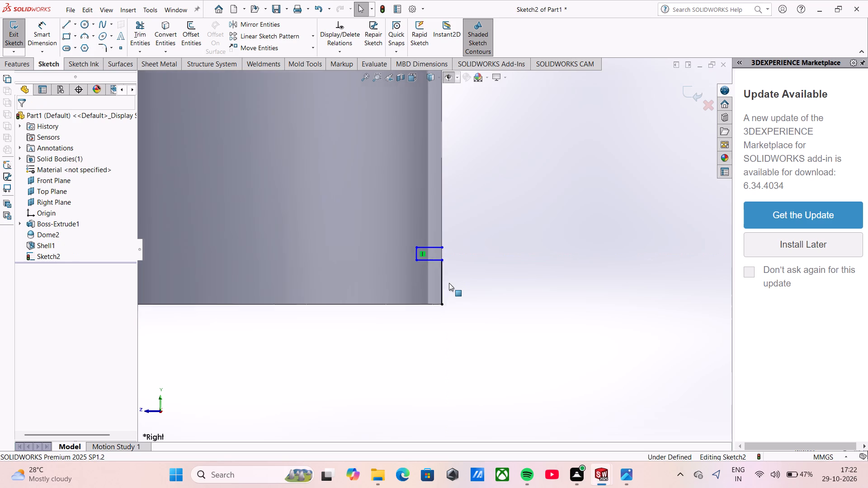
scroll(449, 283, up, 5)
scroll(429, 185, down, 6)
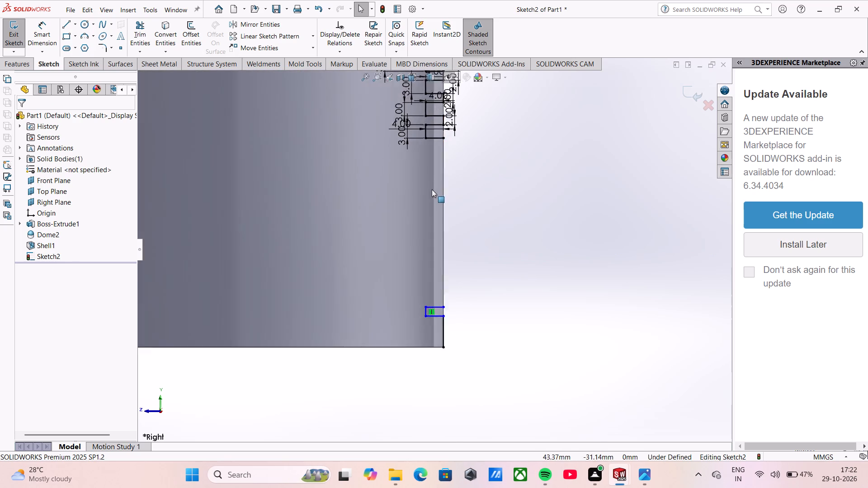
scroll(432, 192, up, 8)
scroll(442, 181, down, 9)
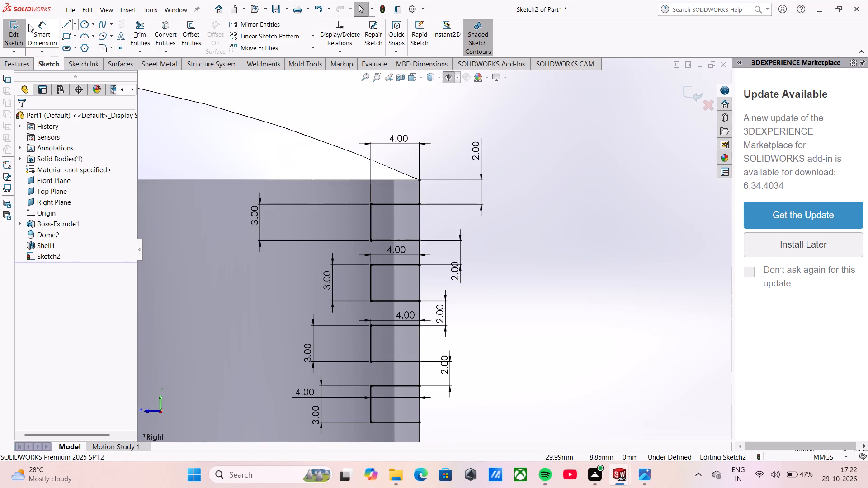
click(65, 28)
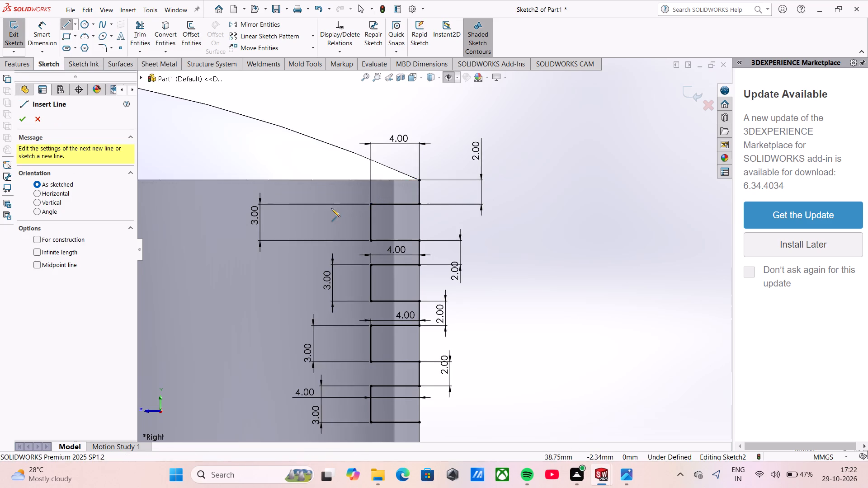
scroll(331, 208, up, 8)
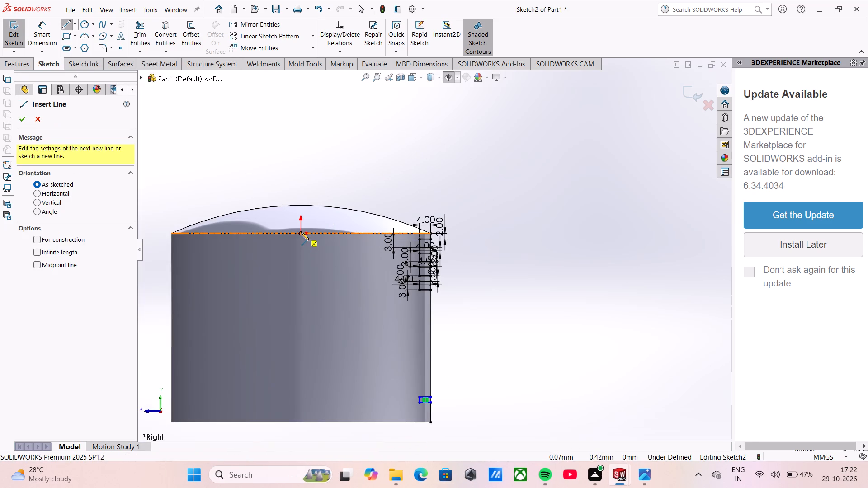
click(301, 232)
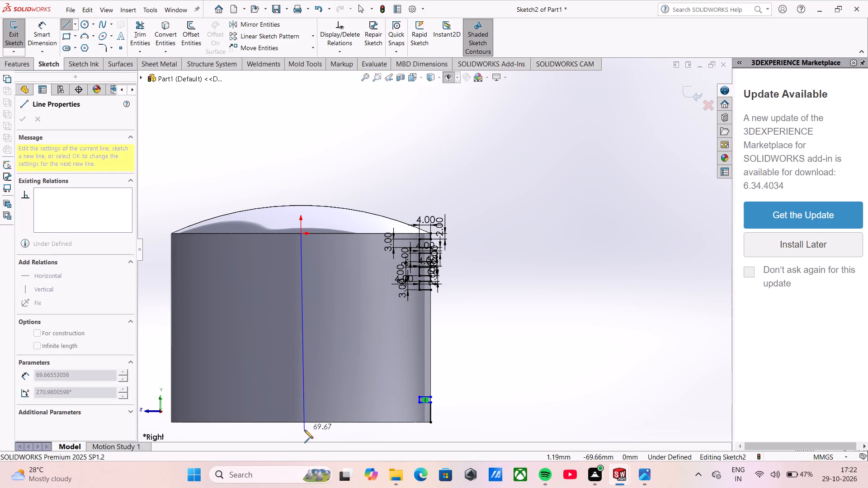
click(302, 430)
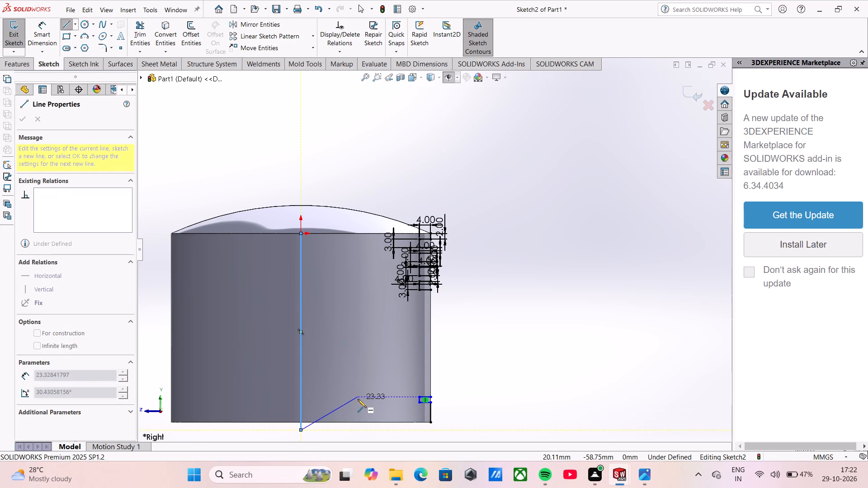
key(Escape)
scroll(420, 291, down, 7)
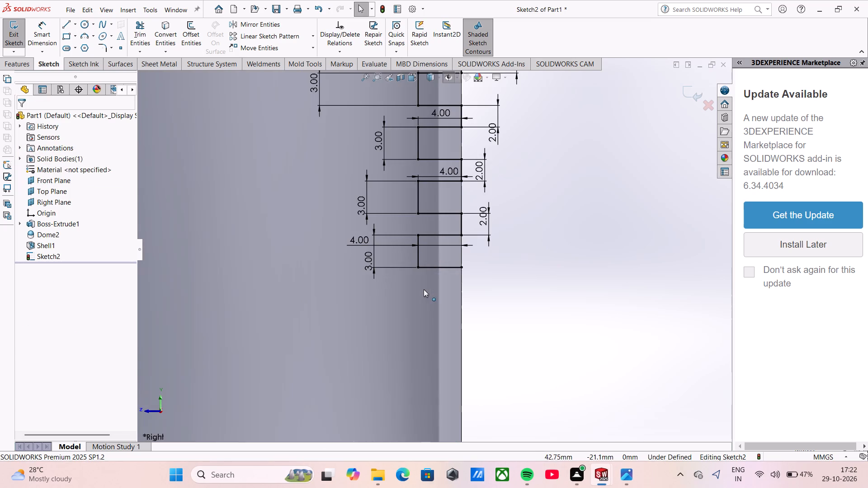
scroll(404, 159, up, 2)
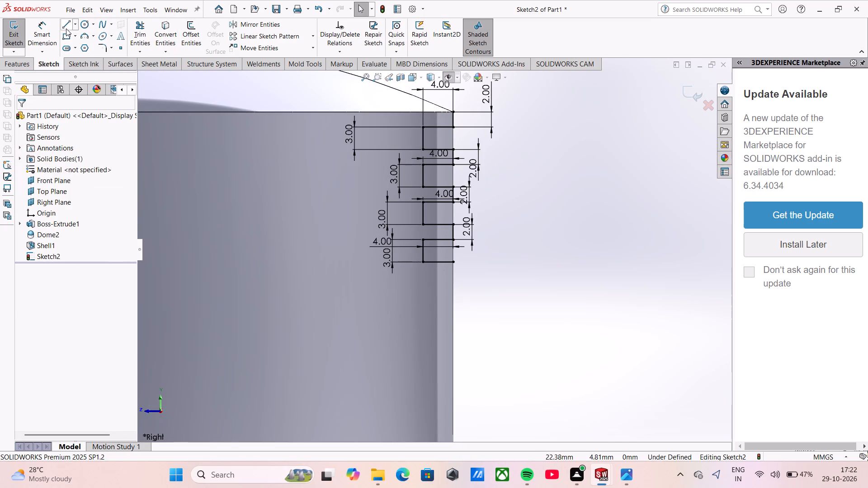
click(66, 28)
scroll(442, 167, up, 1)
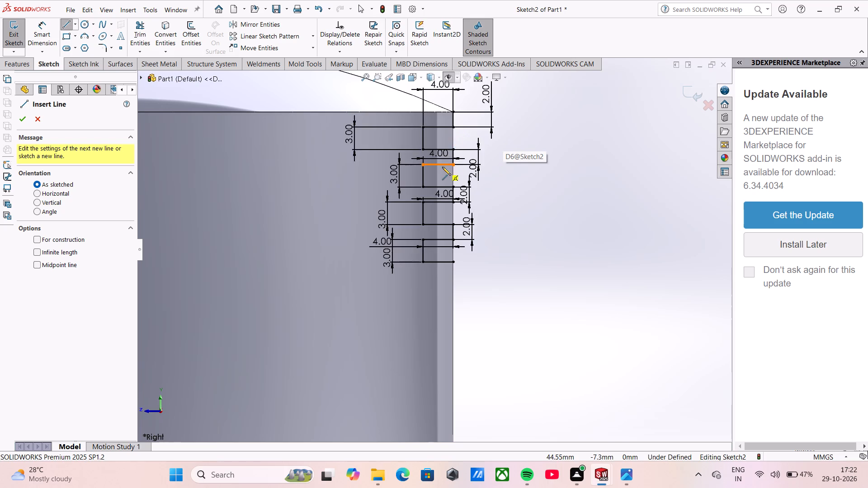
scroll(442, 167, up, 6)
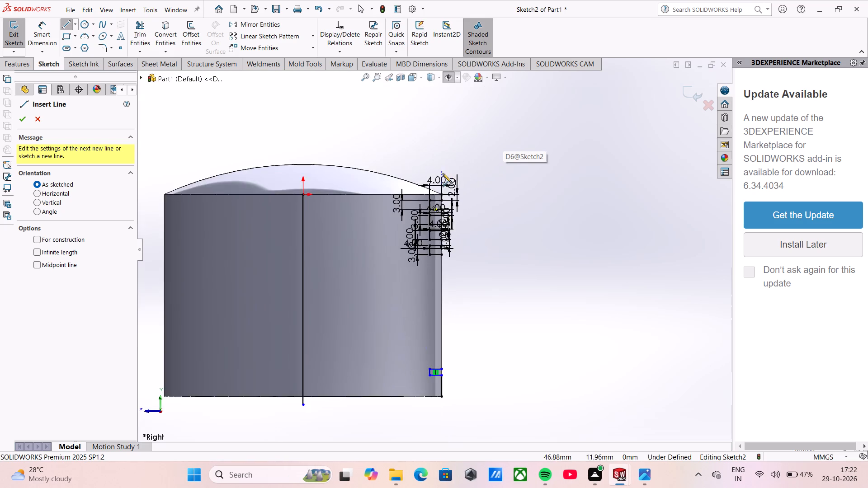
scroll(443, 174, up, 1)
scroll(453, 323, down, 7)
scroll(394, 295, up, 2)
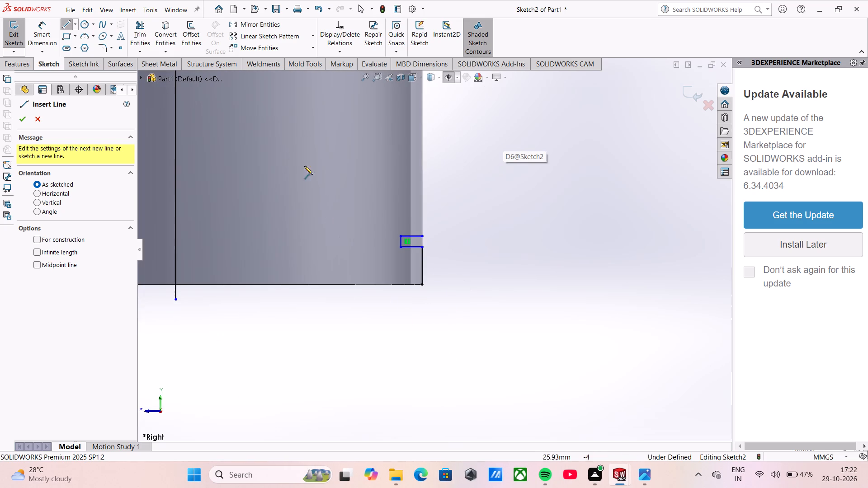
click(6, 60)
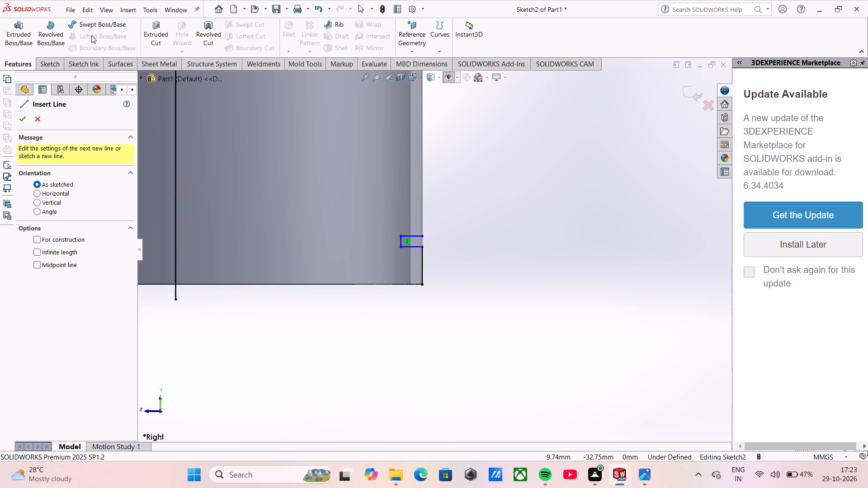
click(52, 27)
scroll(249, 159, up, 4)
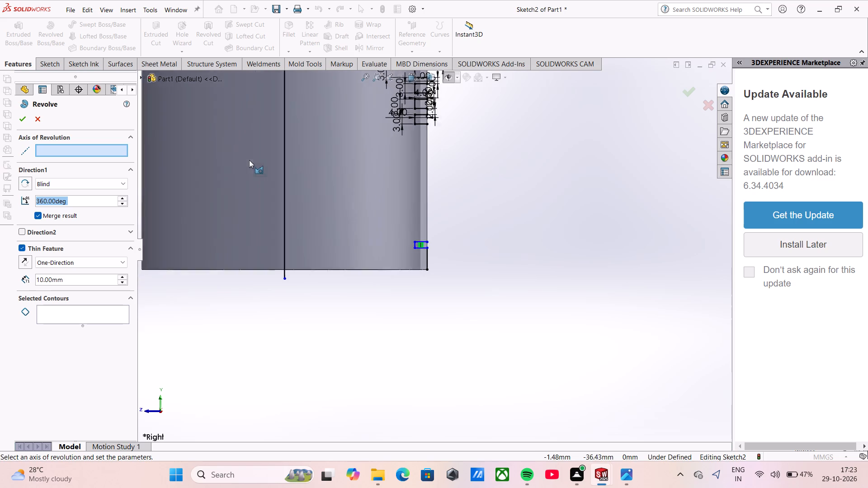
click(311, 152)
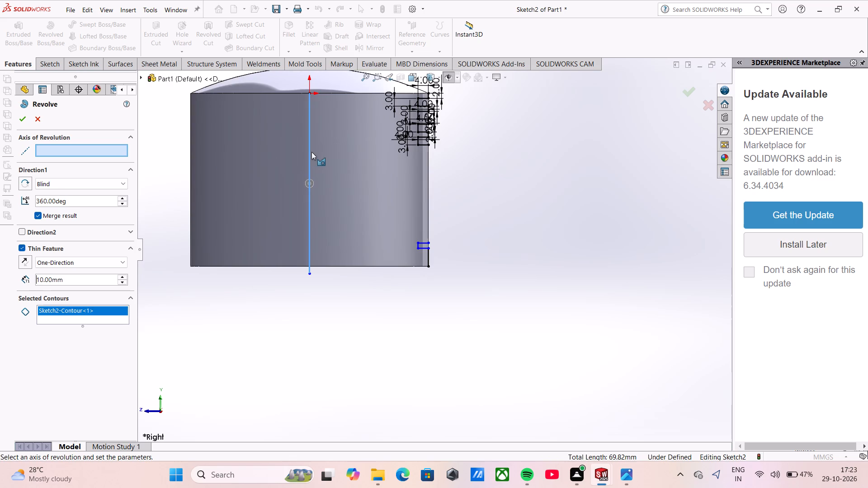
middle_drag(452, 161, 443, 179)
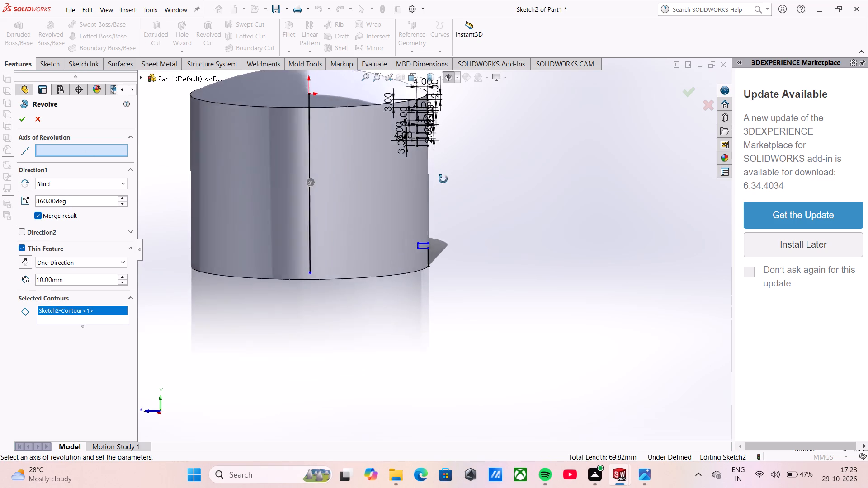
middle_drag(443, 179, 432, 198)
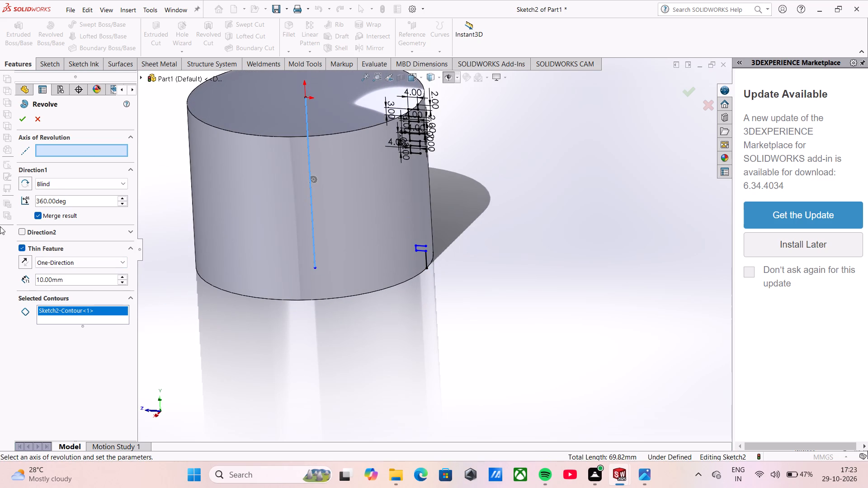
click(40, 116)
Sketch a vertical line along the outer wall from the cylinder's top outer corner down past its base, in the Right view.
middle_drag(201, 164, 201, 164)
scroll(201, 164, up, 1)
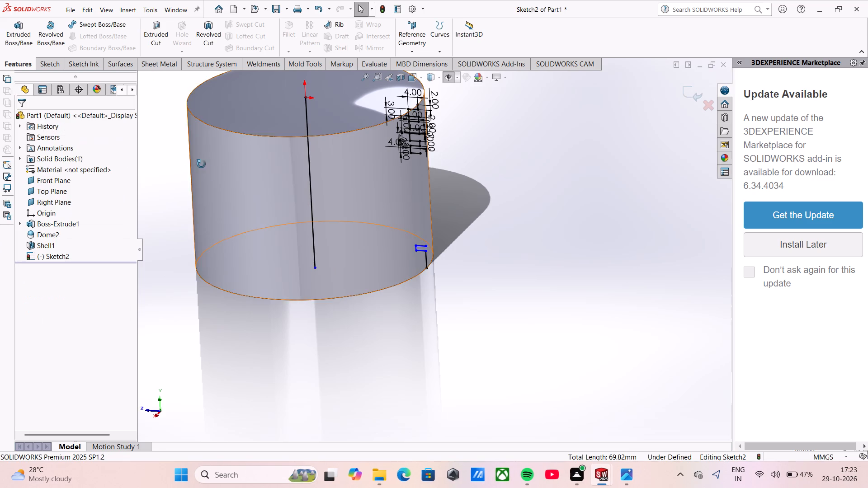
middle_drag(201, 164, 222, 141)
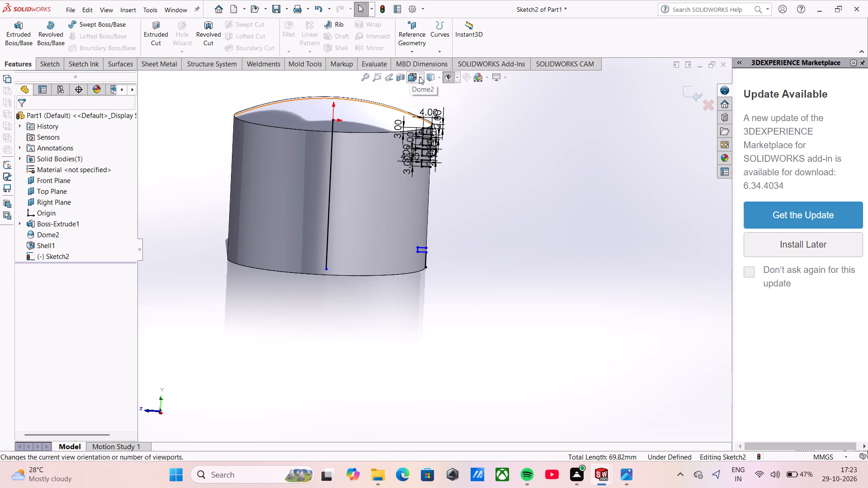
click(420, 76)
click(325, 300)
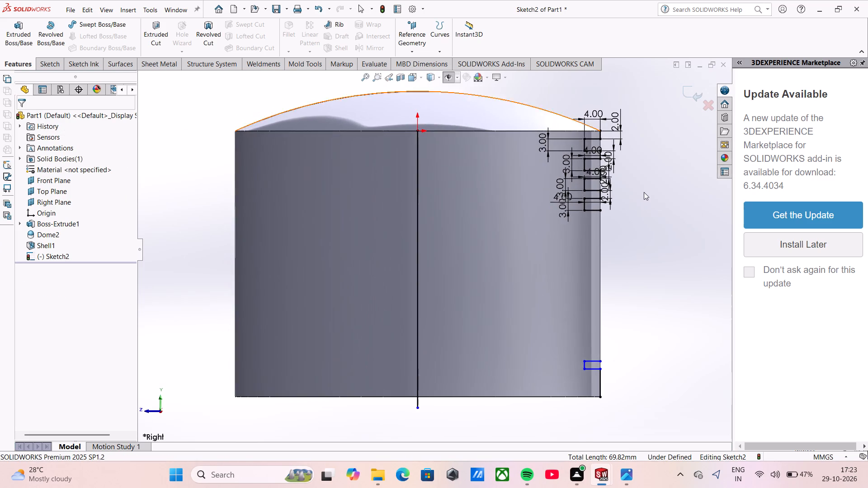
scroll(598, 144, down, 6)
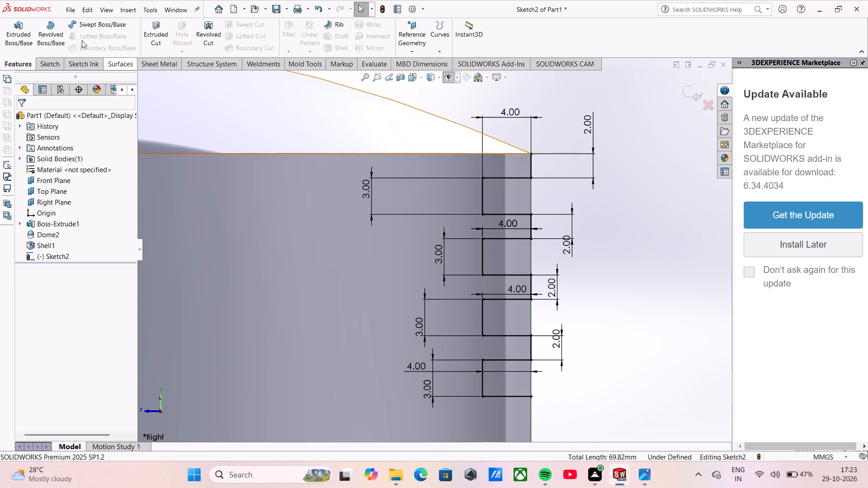
click(51, 65)
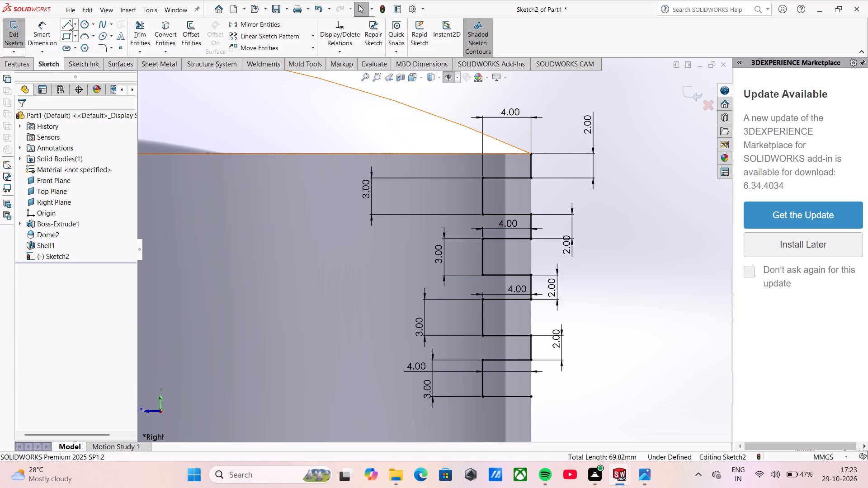
click(69, 23)
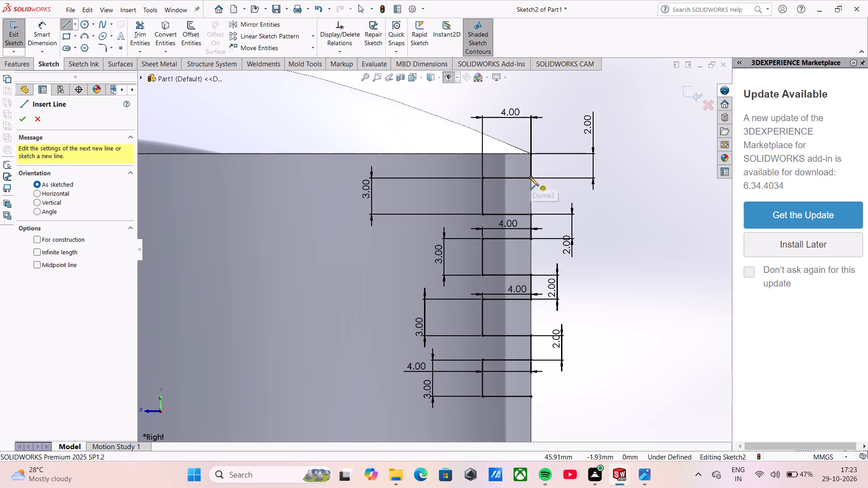
click(530, 153)
scroll(525, 194, up, 4)
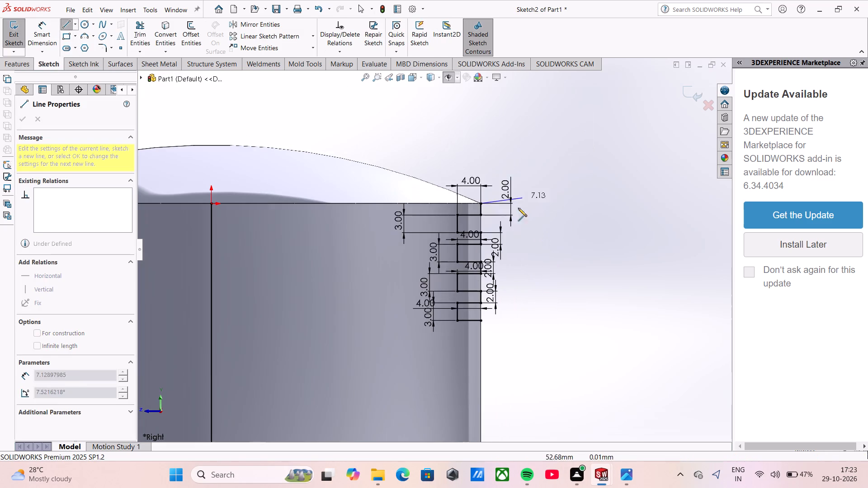
scroll(491, 293, up, 9)
scroll(441, 336, down, 3)
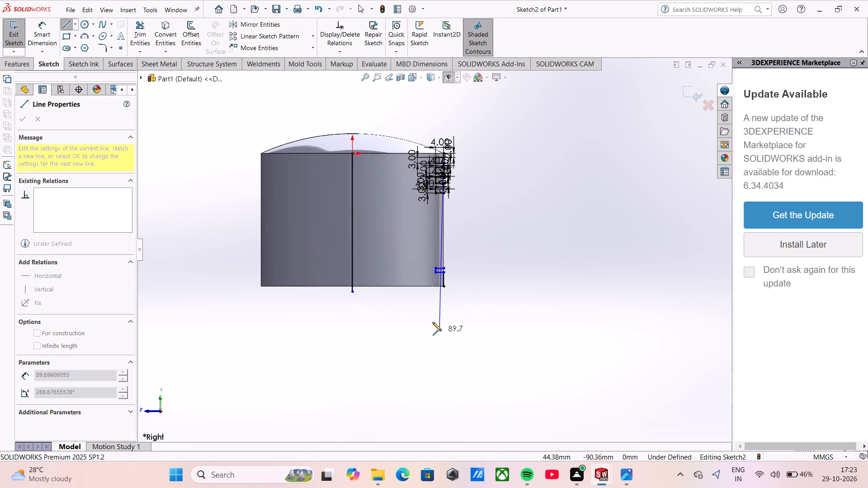
click(445, 319)
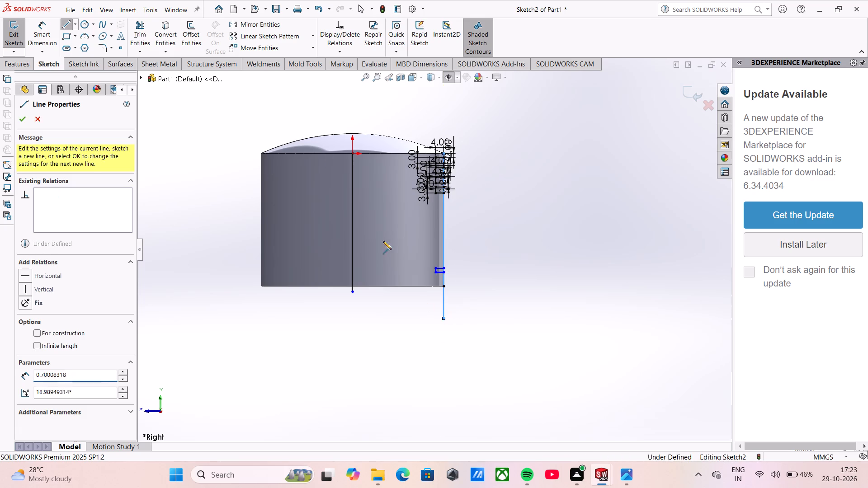
Trim the outer-wall line below the base, between the base and the lower notch, and between the lower and upper notches.
click(142, 38)
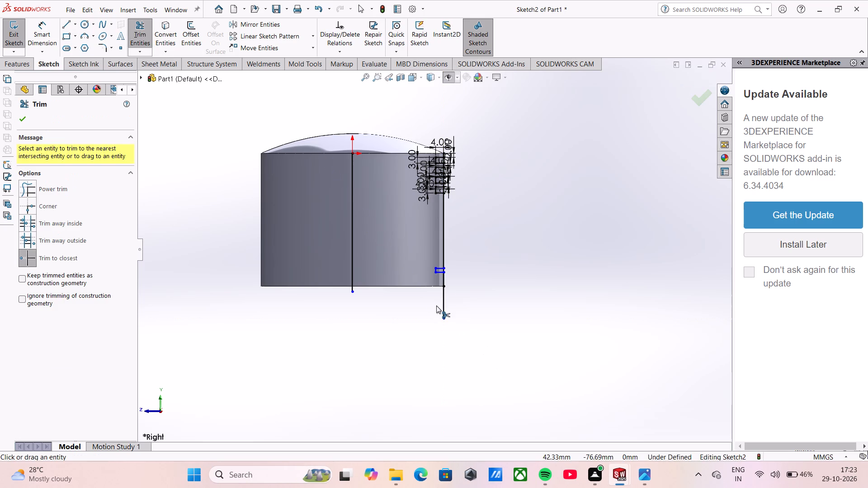
click(444, 300)
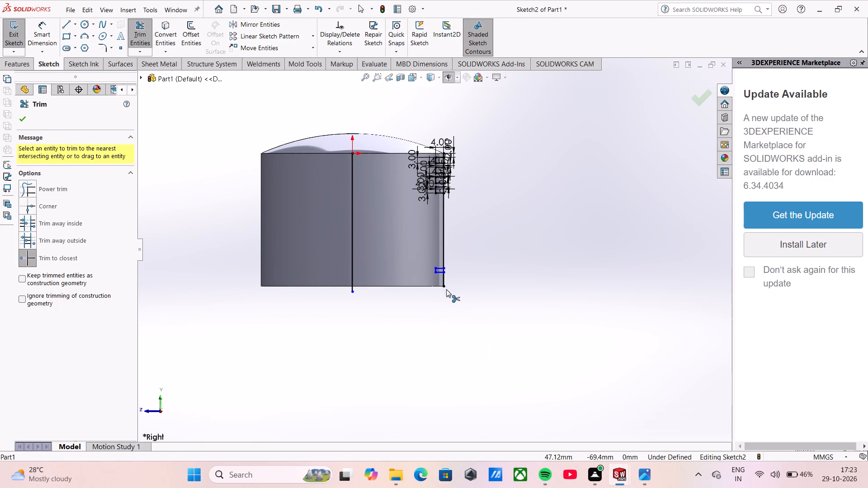
click(443, 279)
click(445, 256)
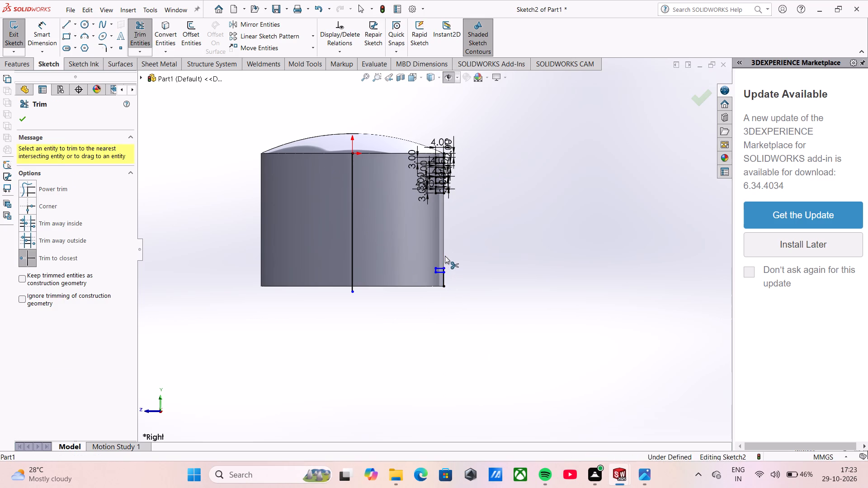
click(443, 278)
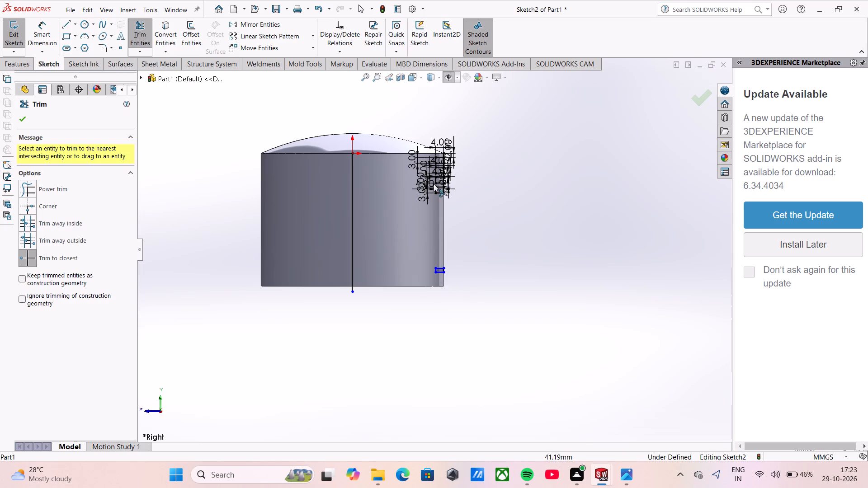
Trim the outer-wall line in the three 2 mm gaps between the four upper notches.
scroll(429, 156, down, 9)
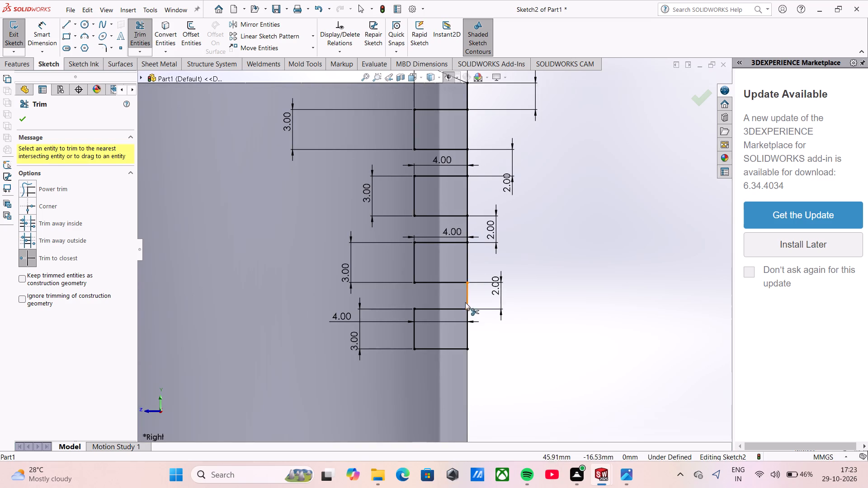
click(467, 297)
click(467, 294)
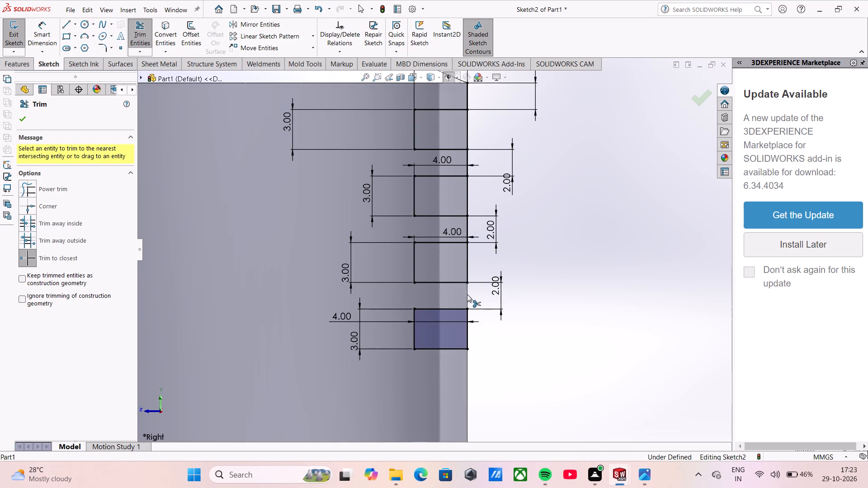
click(464, 231)
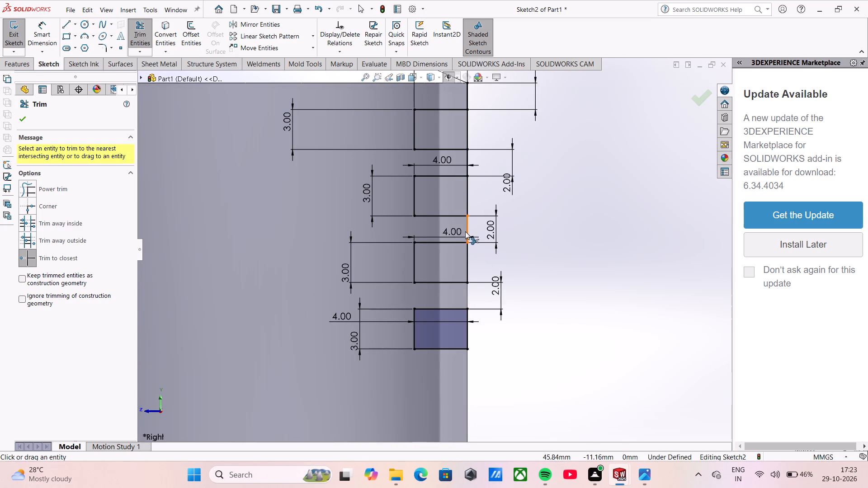
click(466, 232)
click(466, 232)
click(468, 231)
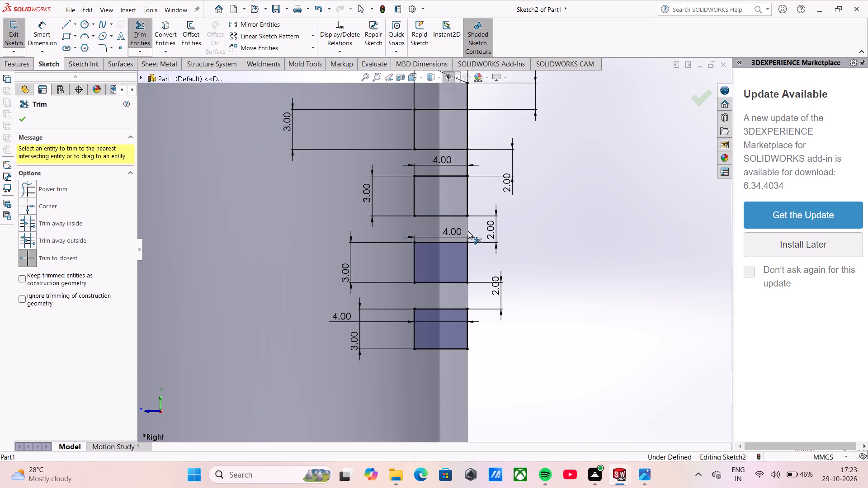
click(467, 164)
click(467, 164)
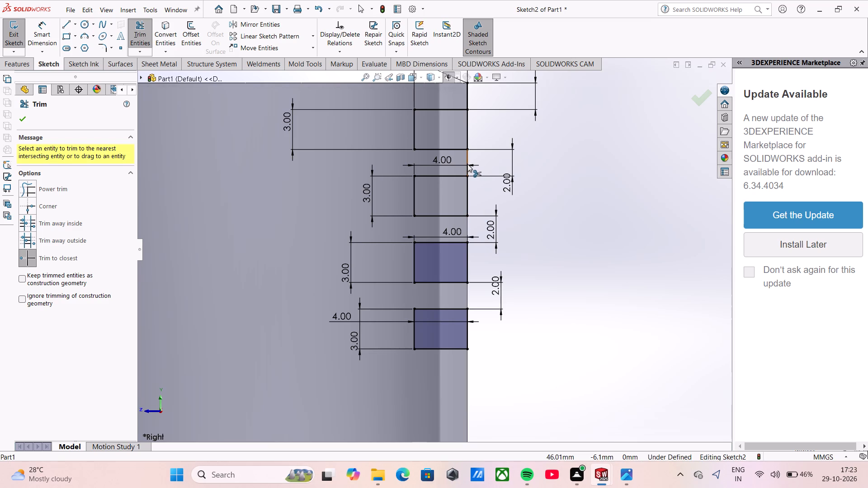
click(467, 164)
Trim the outer-wall line between the cylinder's top outer corner and the uppermost notch.
scroll(467, 164, up, 2)
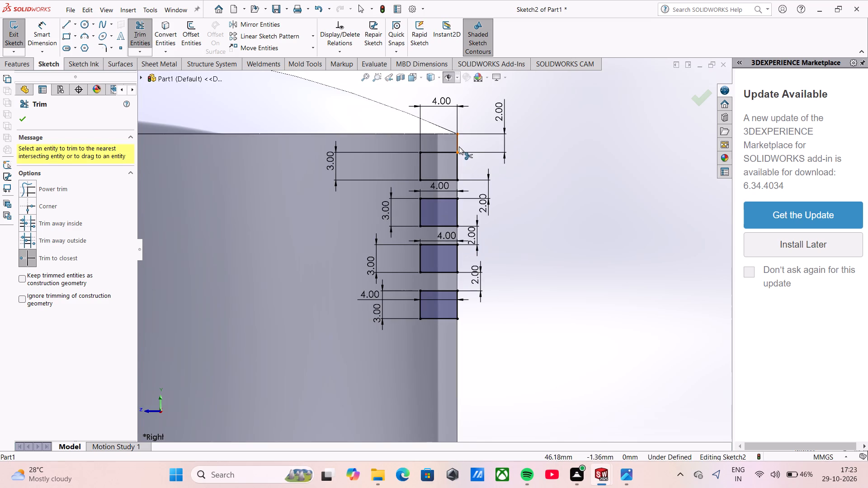
click(458, 146)
click(458, 147)
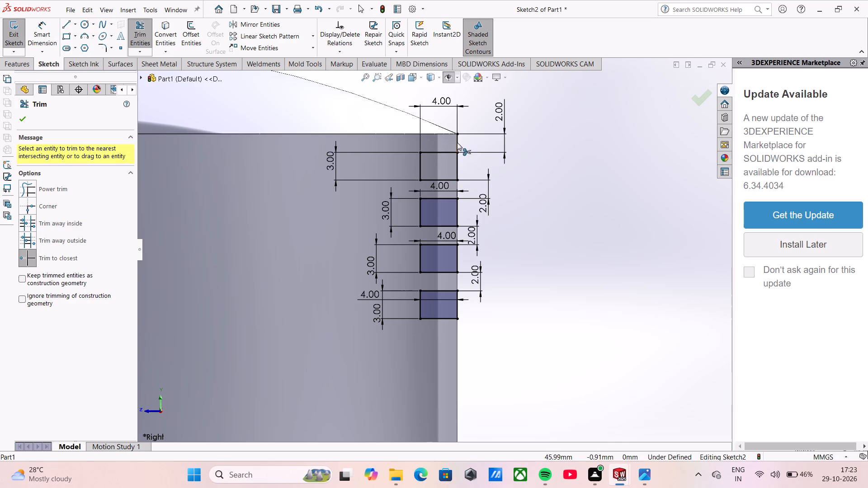
scroll(424, 162, up, 4)
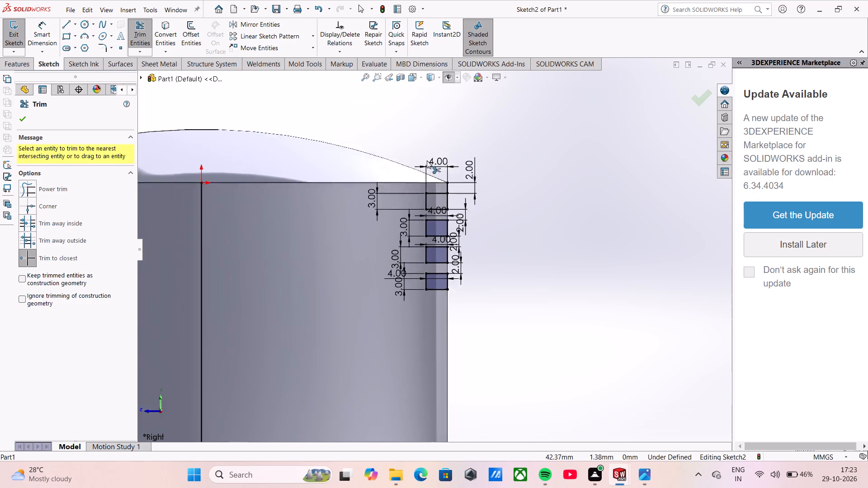
scroll(434, 200, down, 9)
click(516, 254)
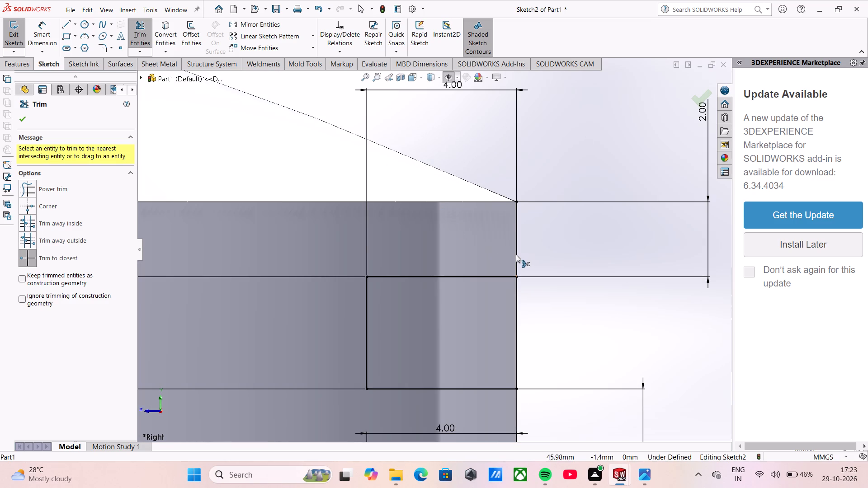
click(462, 241)
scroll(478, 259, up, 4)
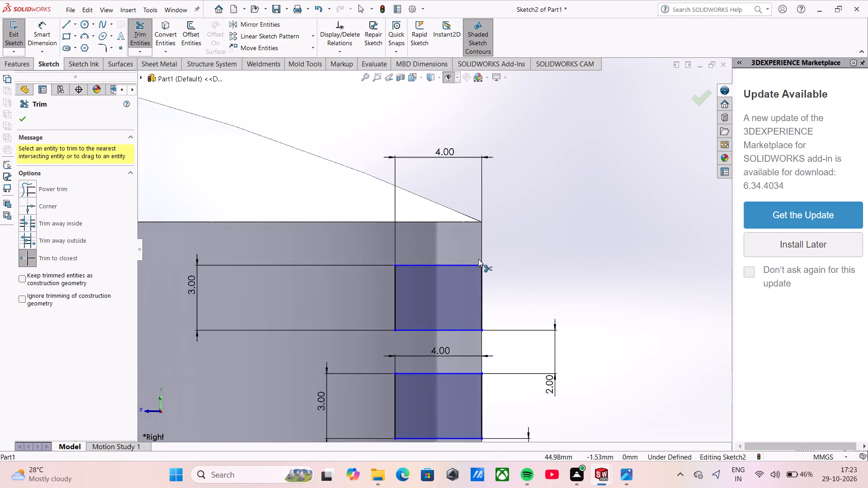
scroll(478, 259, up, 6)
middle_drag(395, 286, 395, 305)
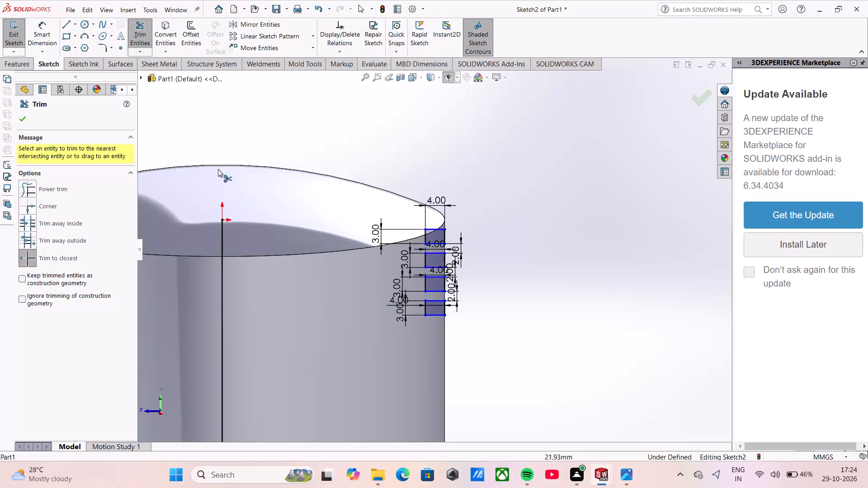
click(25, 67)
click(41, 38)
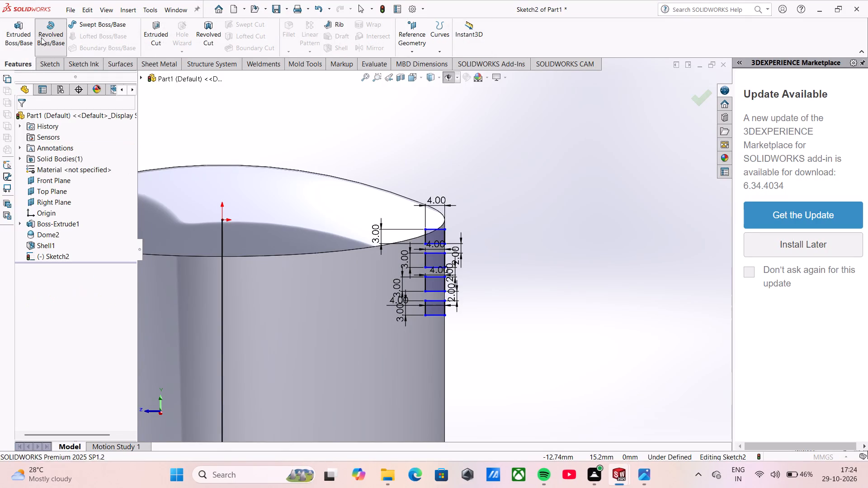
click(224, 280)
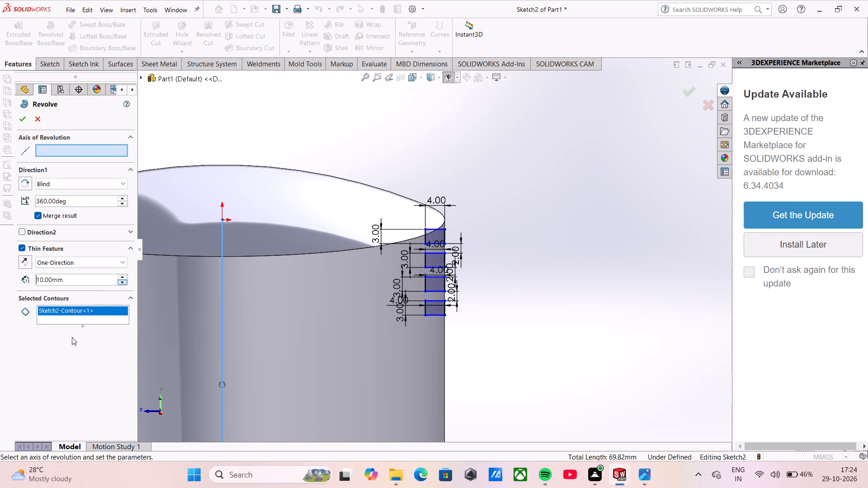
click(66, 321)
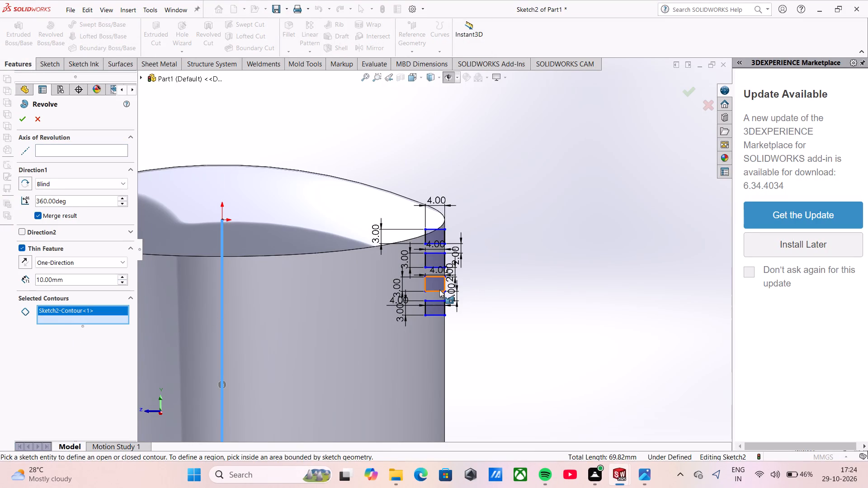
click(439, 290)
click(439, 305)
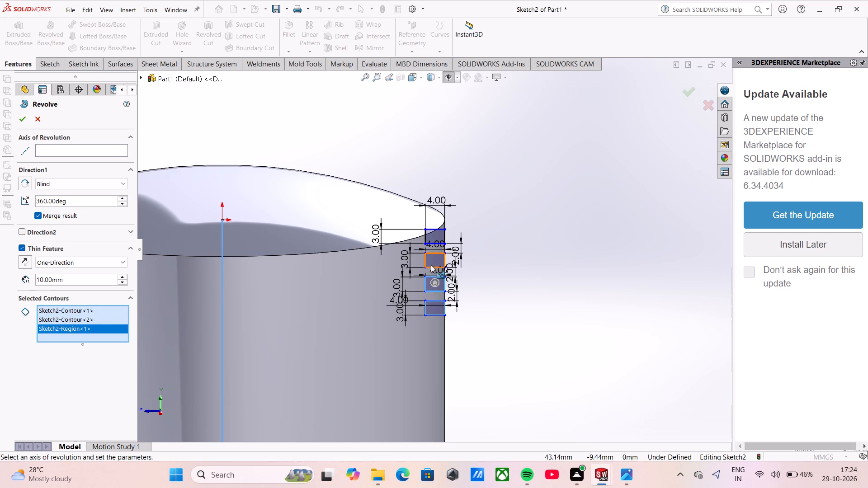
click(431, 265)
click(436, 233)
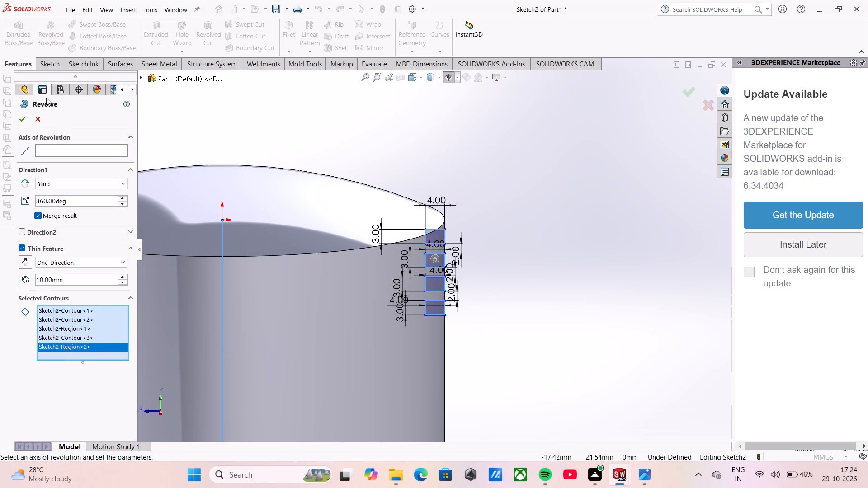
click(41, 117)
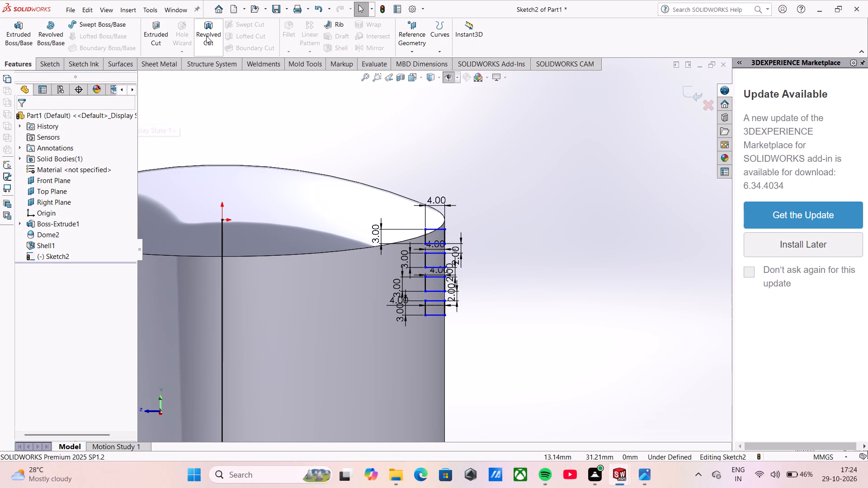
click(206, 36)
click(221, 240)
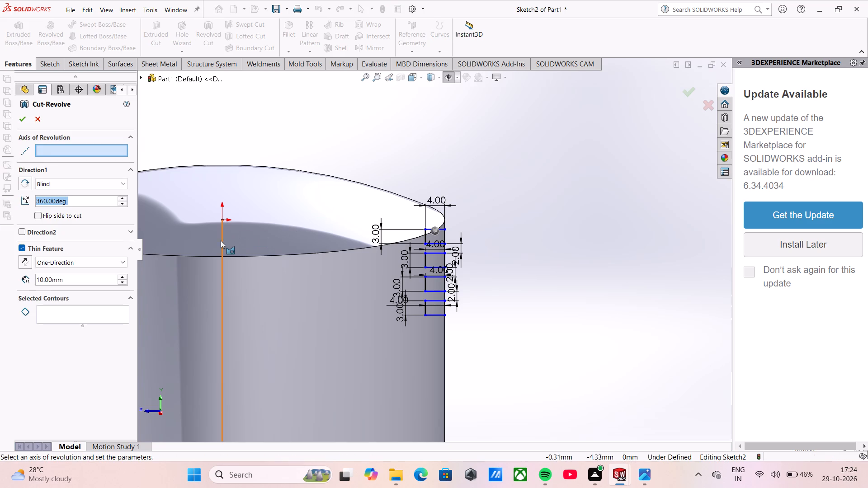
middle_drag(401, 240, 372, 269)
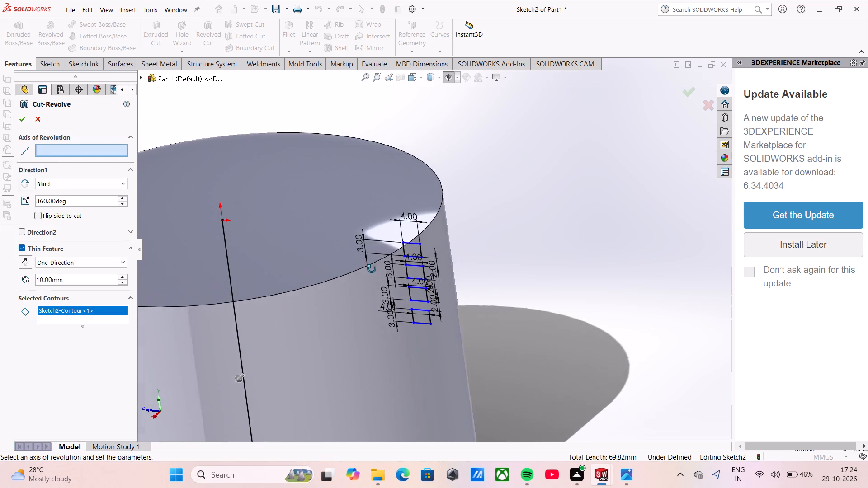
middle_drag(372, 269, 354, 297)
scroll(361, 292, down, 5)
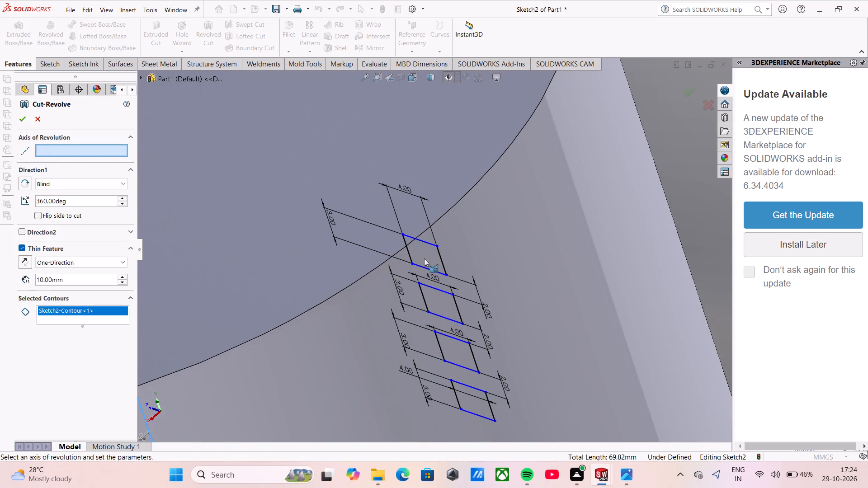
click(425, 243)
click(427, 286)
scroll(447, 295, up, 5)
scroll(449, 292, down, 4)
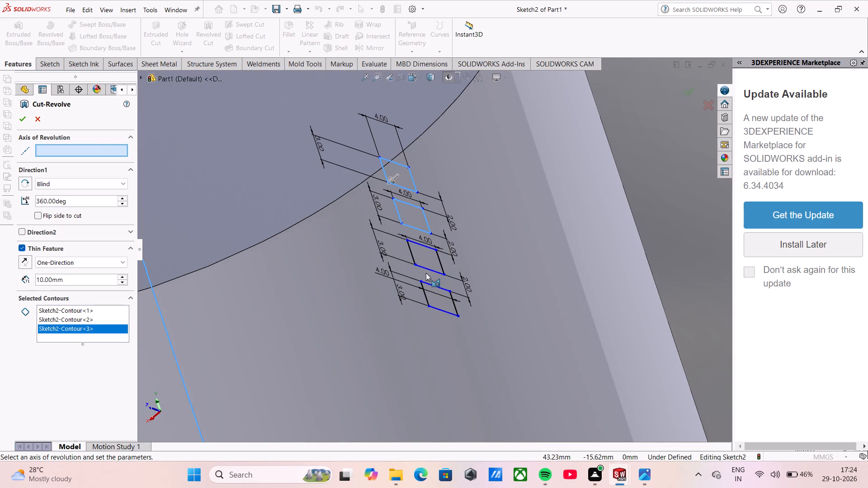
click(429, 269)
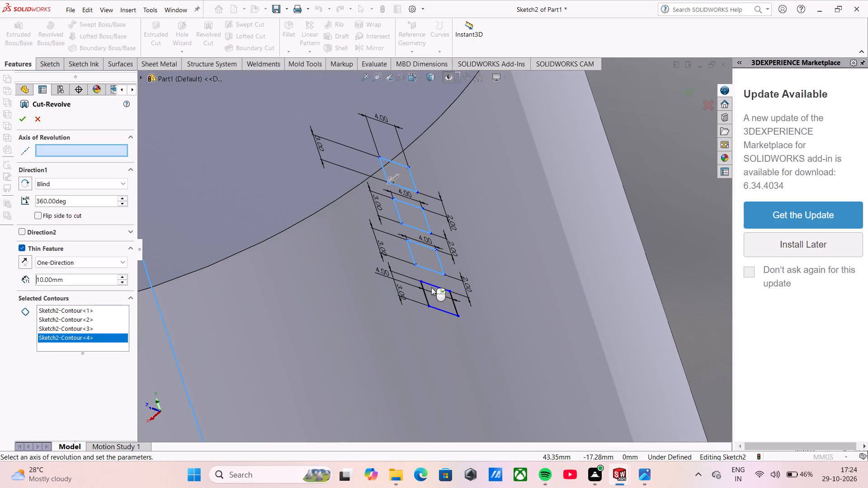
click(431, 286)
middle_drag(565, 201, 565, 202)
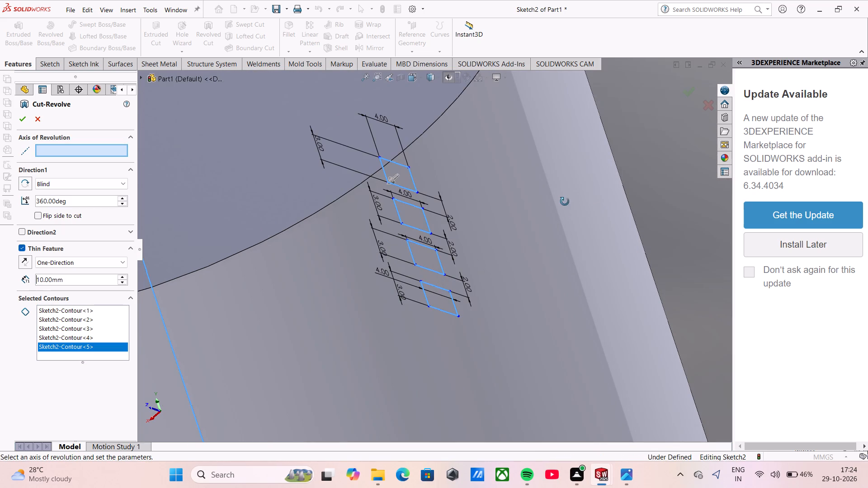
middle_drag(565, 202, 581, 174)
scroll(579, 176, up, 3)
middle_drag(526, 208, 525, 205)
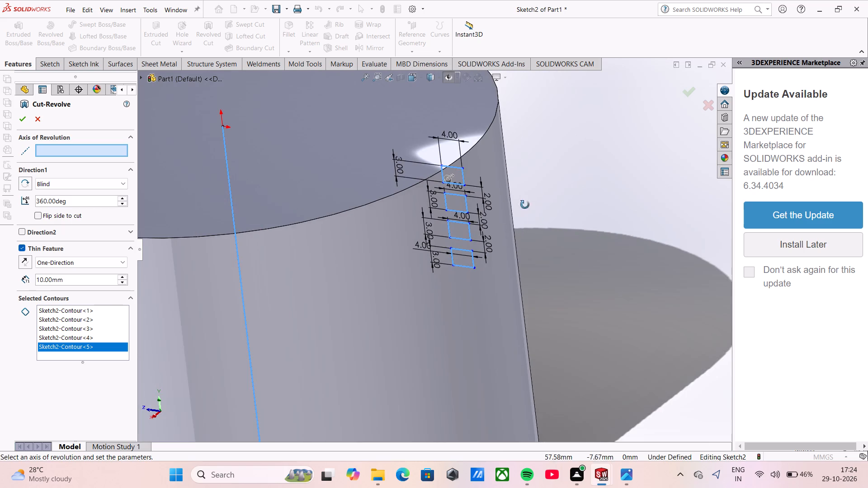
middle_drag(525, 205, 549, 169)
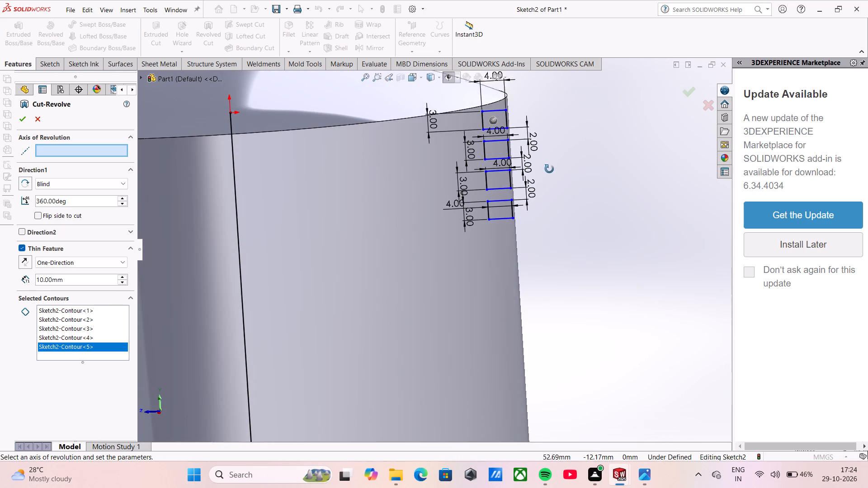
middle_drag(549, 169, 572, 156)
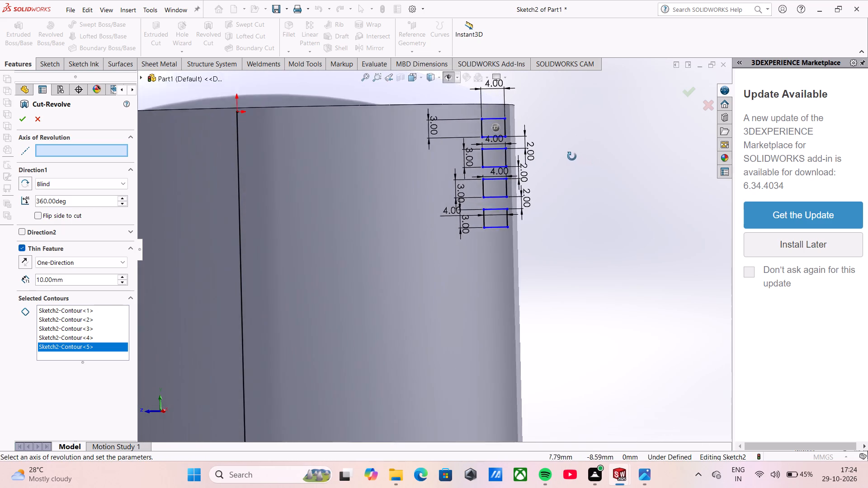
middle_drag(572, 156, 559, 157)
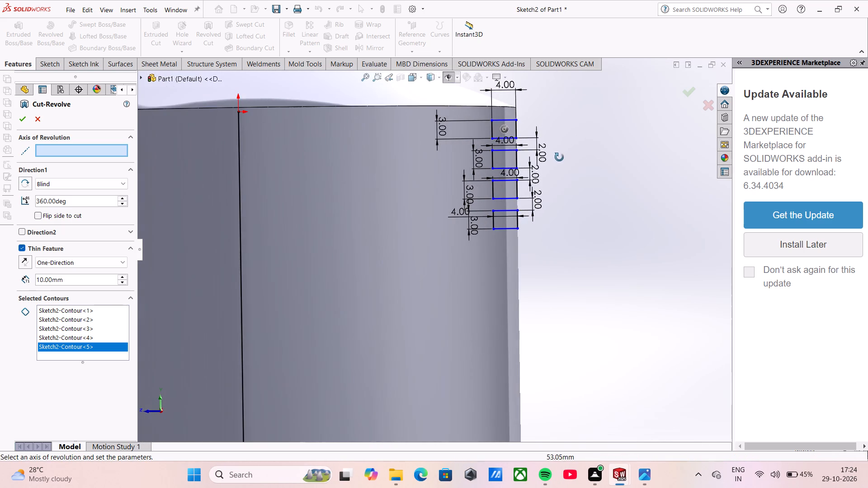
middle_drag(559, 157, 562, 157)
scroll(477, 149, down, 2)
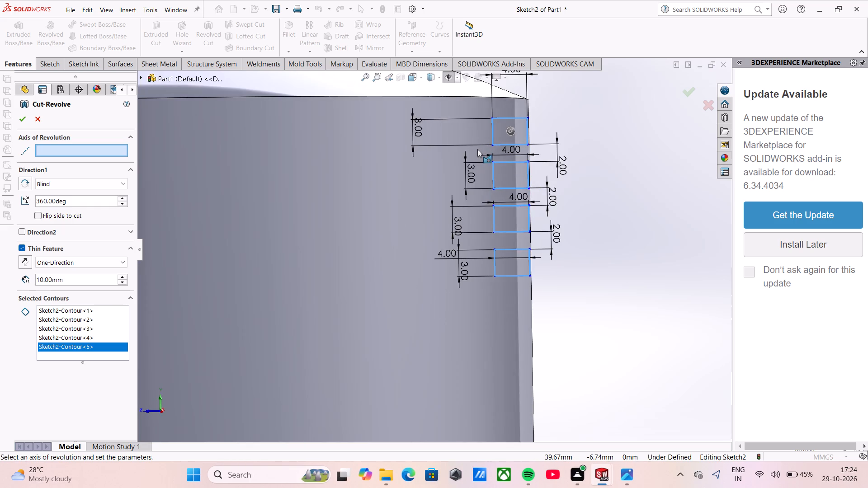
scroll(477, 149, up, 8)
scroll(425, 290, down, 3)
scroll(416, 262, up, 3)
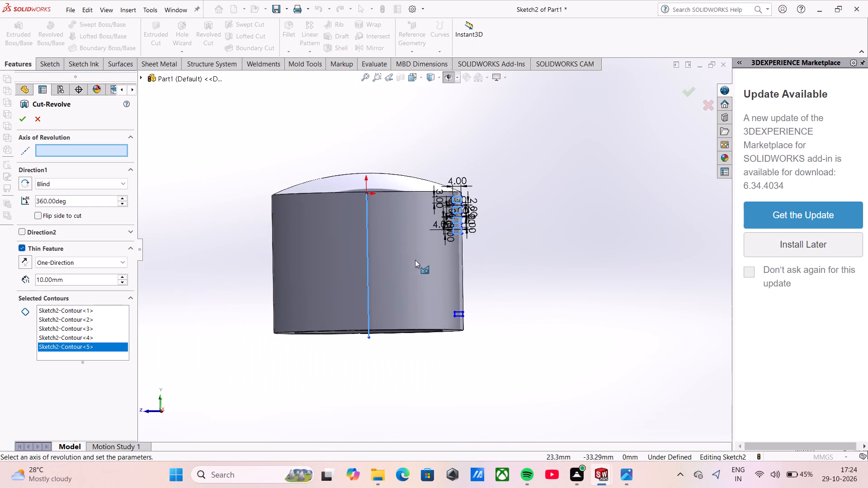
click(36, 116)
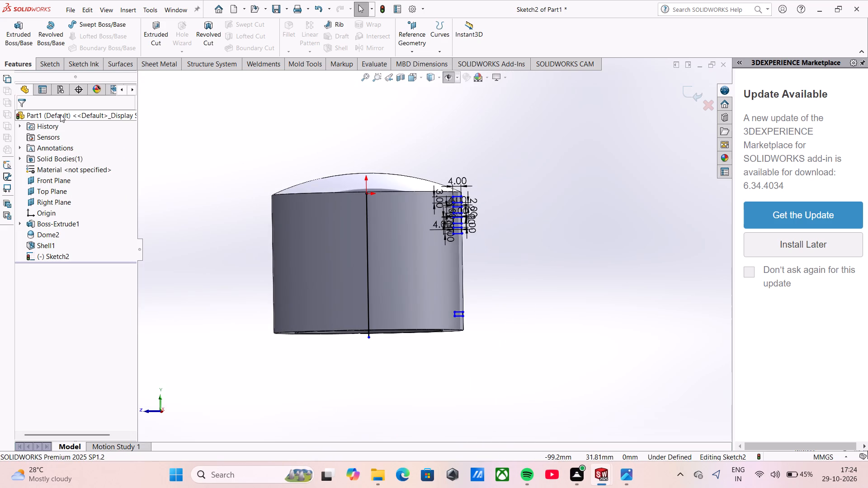
Show the hidden reference planes around the cylinder.
click(454, 77)
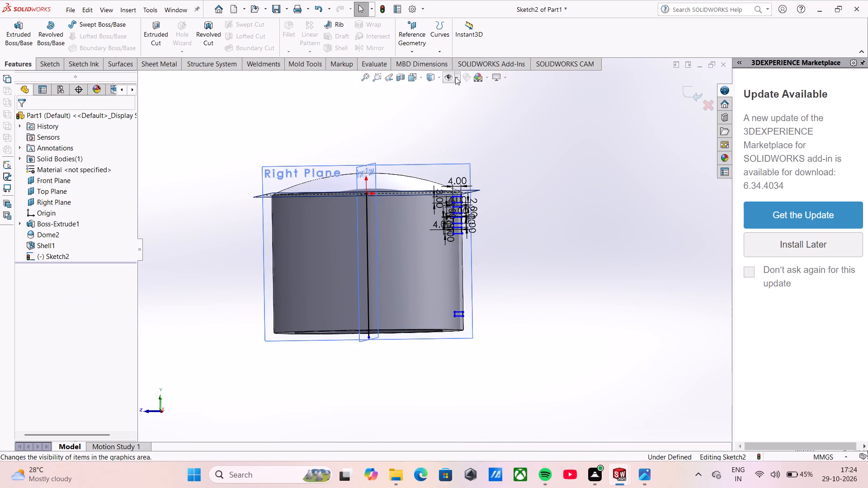
middle_drag(541, 169, 526, 202)
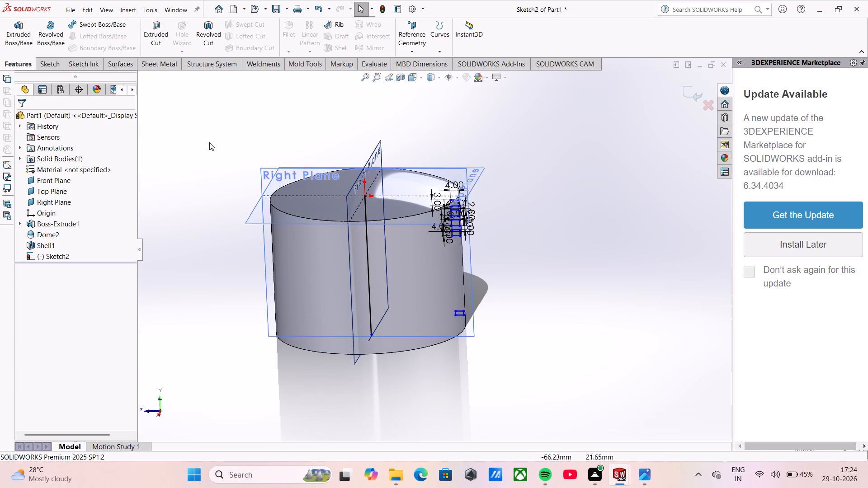
click(444, 80)
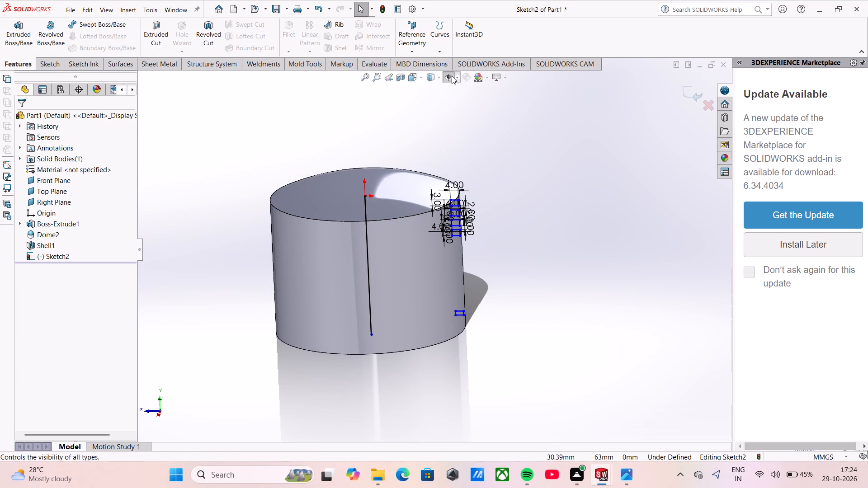
click(451, 77)
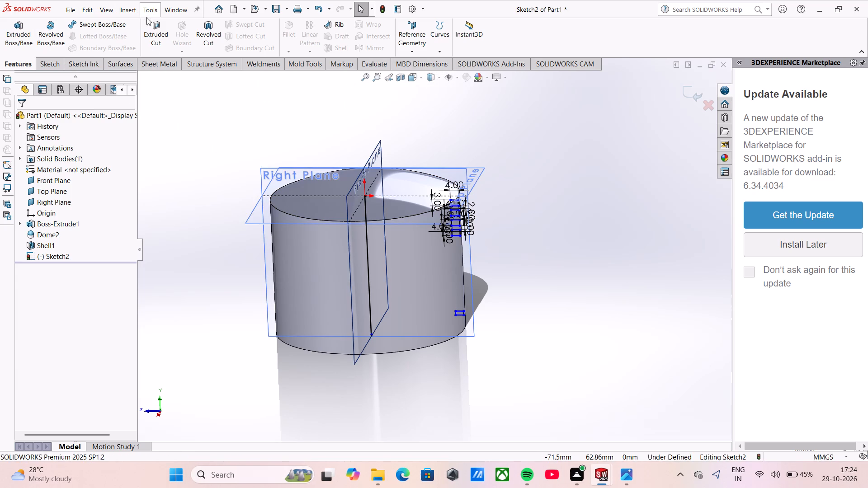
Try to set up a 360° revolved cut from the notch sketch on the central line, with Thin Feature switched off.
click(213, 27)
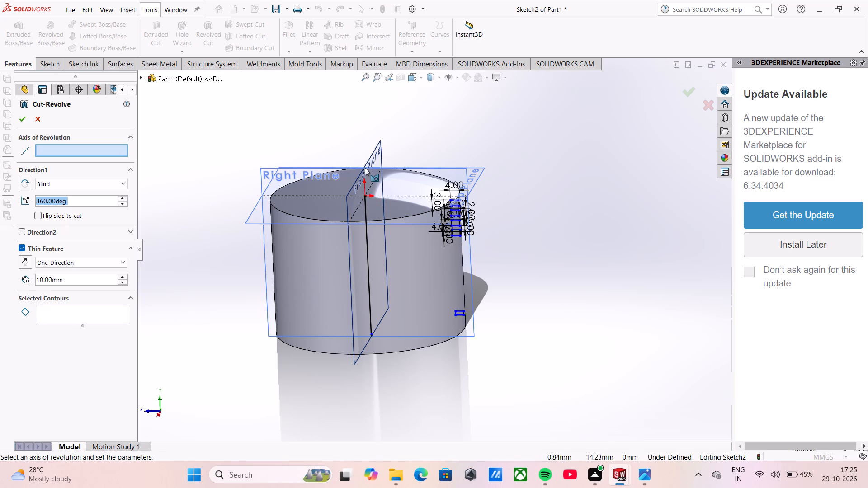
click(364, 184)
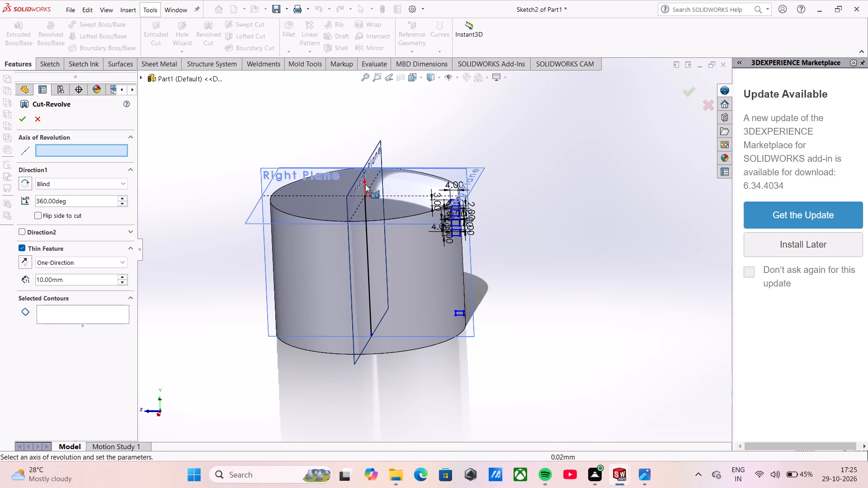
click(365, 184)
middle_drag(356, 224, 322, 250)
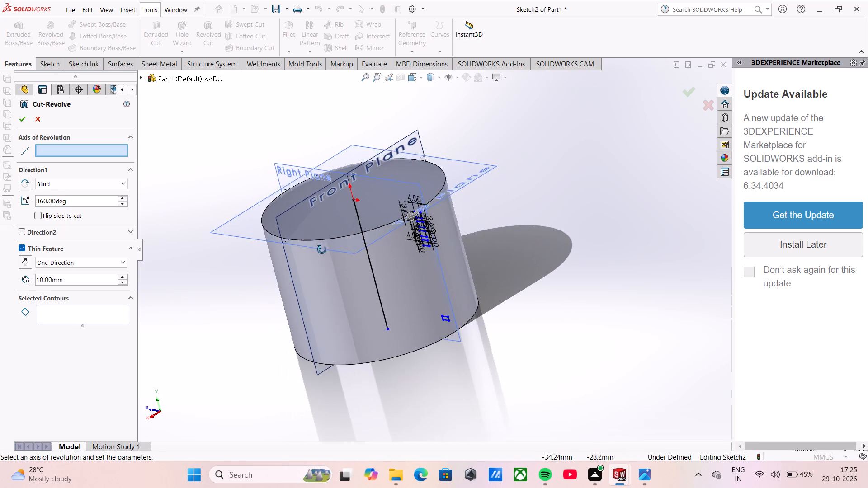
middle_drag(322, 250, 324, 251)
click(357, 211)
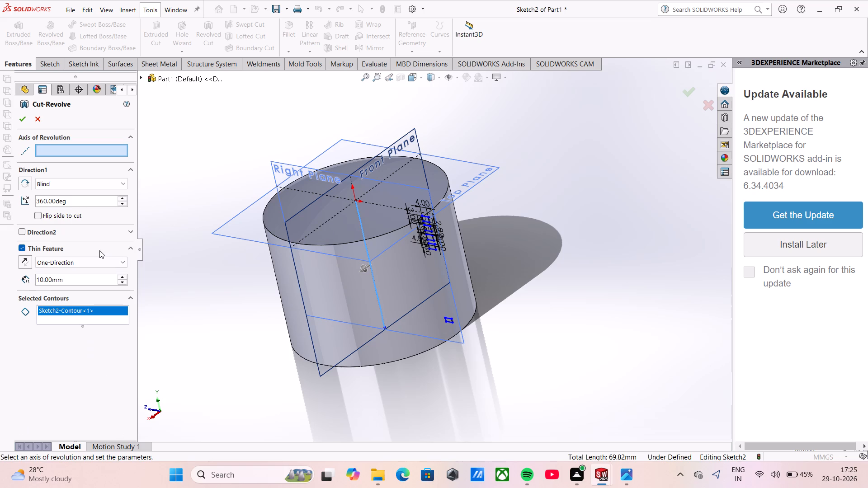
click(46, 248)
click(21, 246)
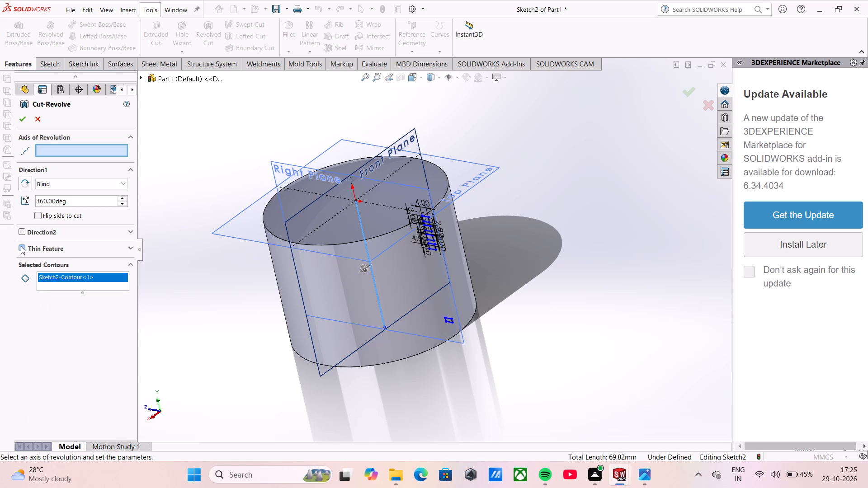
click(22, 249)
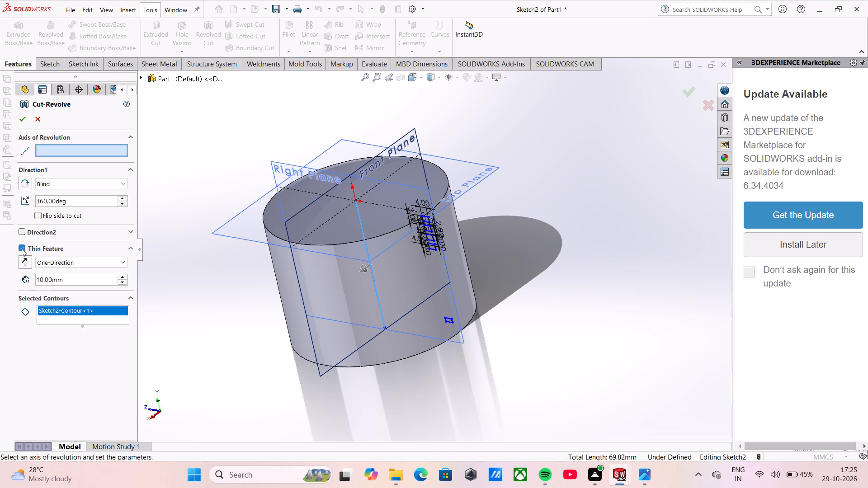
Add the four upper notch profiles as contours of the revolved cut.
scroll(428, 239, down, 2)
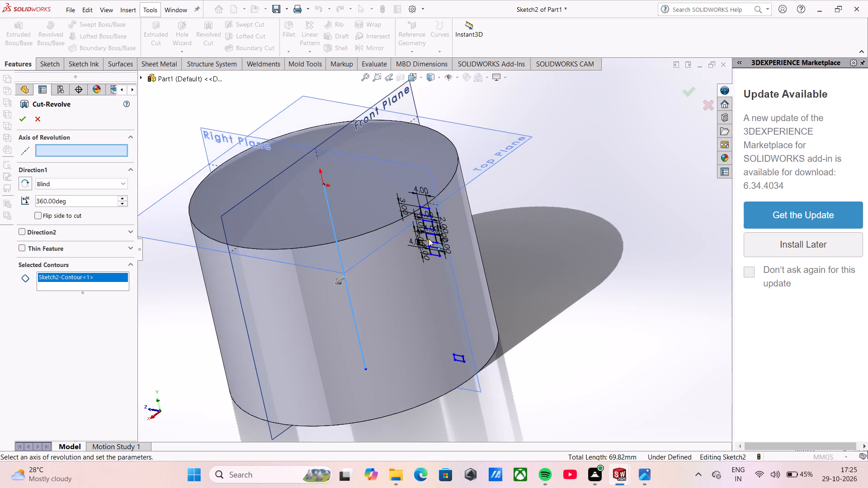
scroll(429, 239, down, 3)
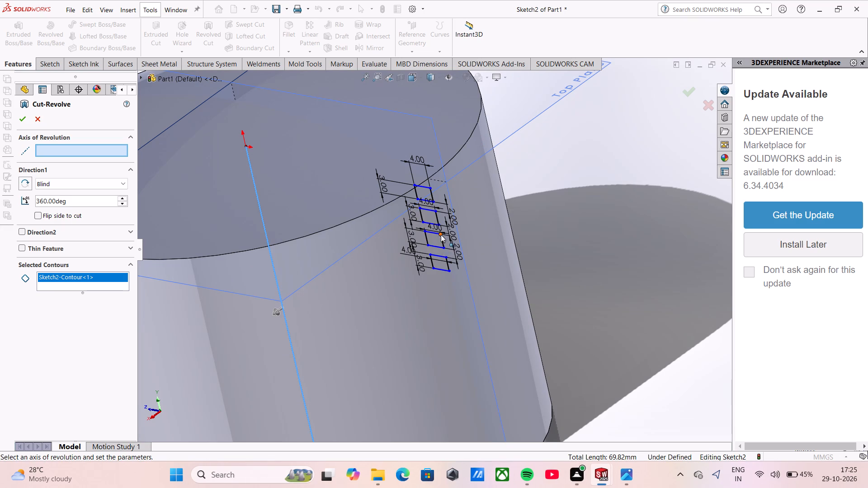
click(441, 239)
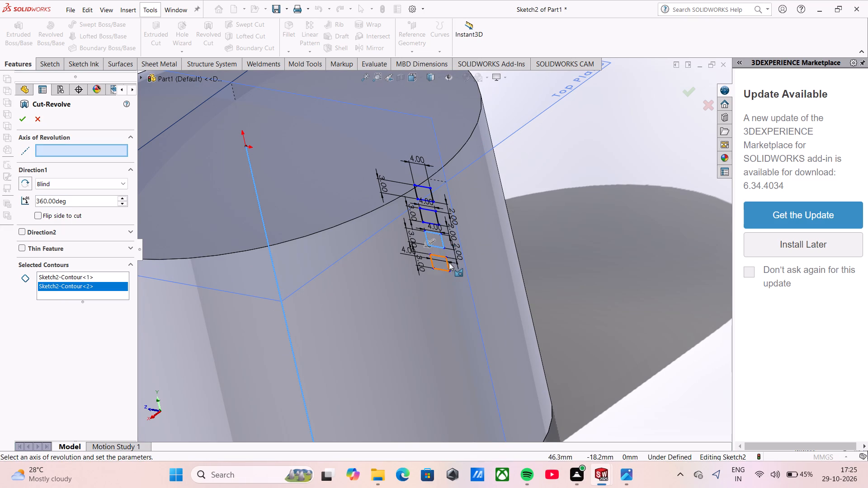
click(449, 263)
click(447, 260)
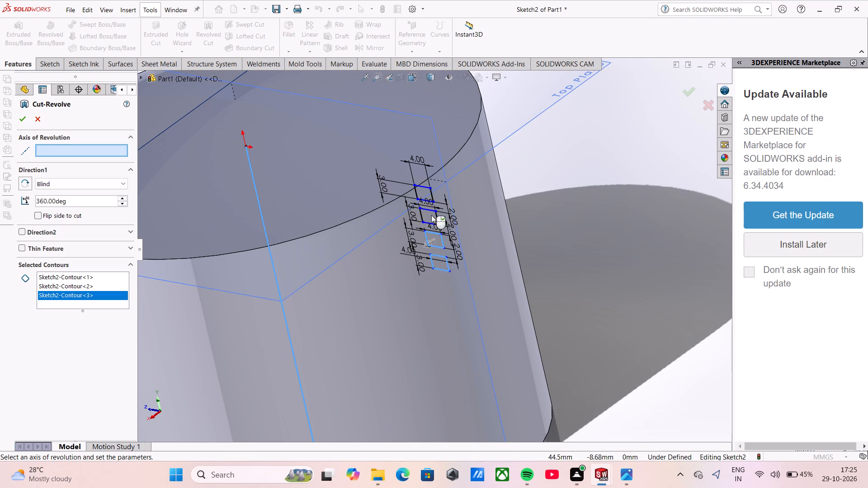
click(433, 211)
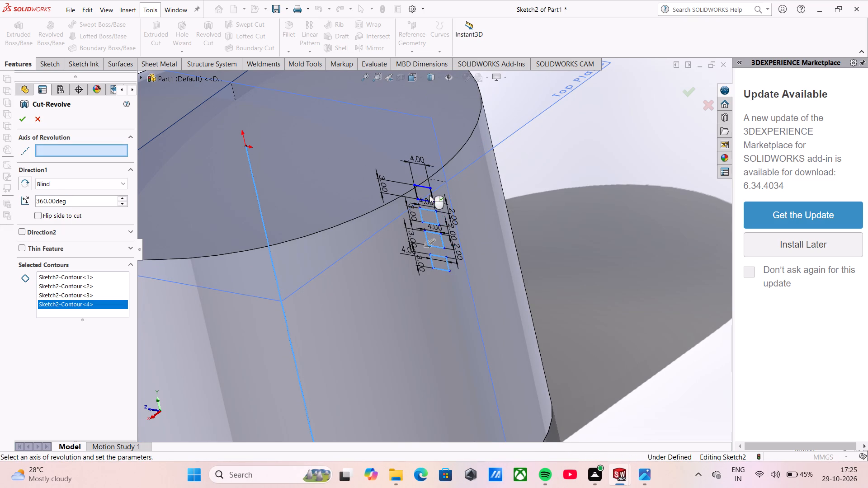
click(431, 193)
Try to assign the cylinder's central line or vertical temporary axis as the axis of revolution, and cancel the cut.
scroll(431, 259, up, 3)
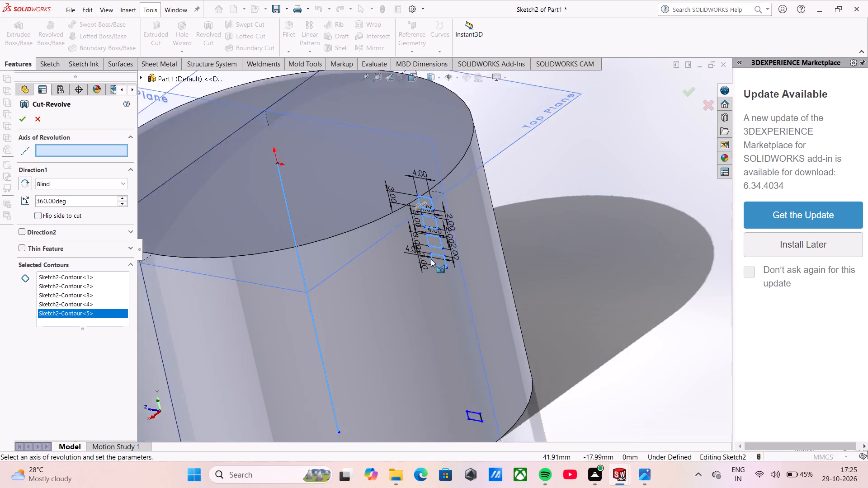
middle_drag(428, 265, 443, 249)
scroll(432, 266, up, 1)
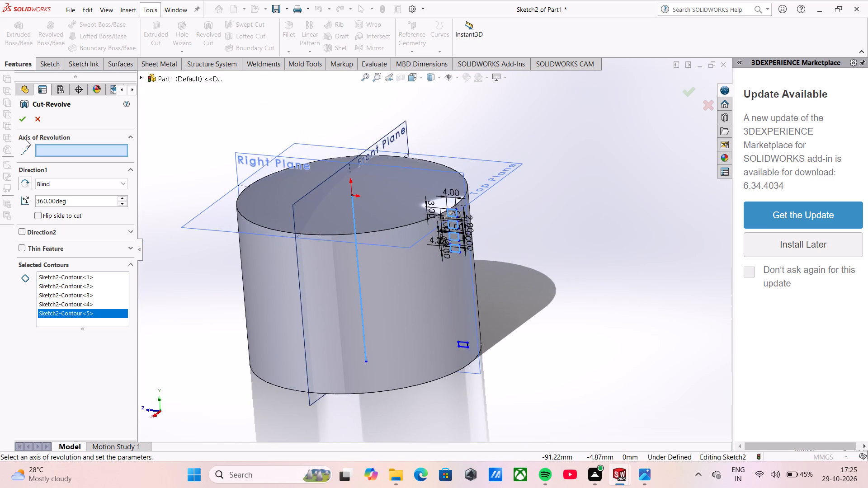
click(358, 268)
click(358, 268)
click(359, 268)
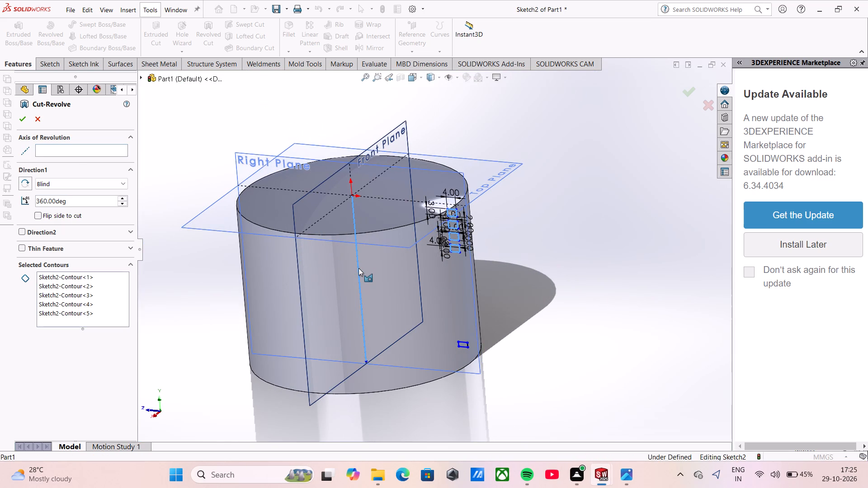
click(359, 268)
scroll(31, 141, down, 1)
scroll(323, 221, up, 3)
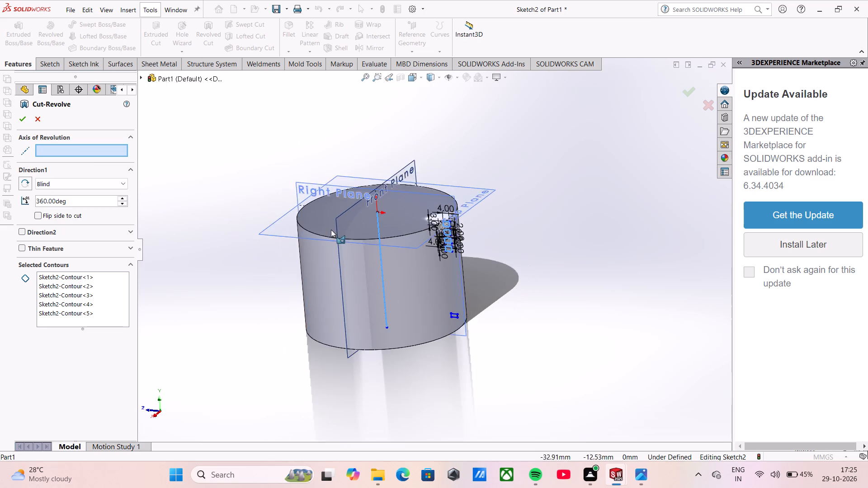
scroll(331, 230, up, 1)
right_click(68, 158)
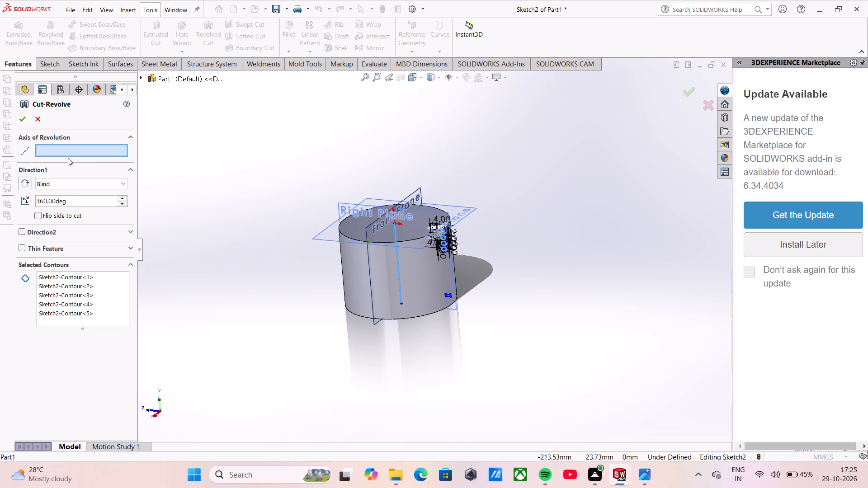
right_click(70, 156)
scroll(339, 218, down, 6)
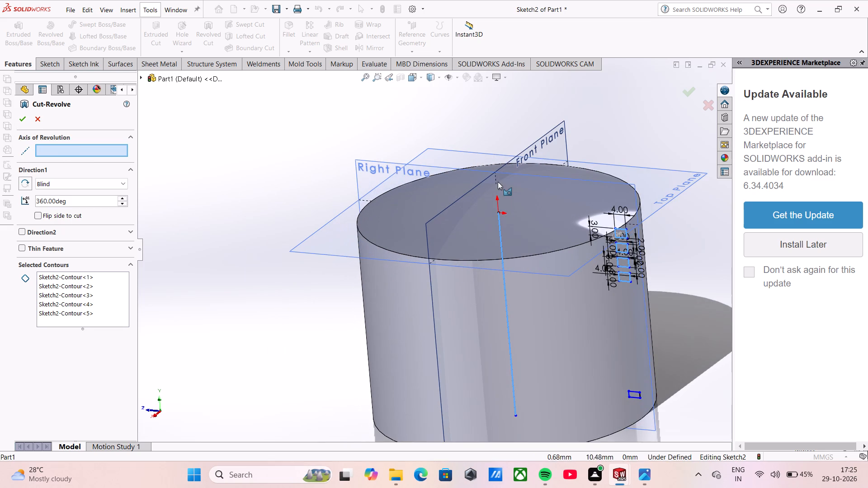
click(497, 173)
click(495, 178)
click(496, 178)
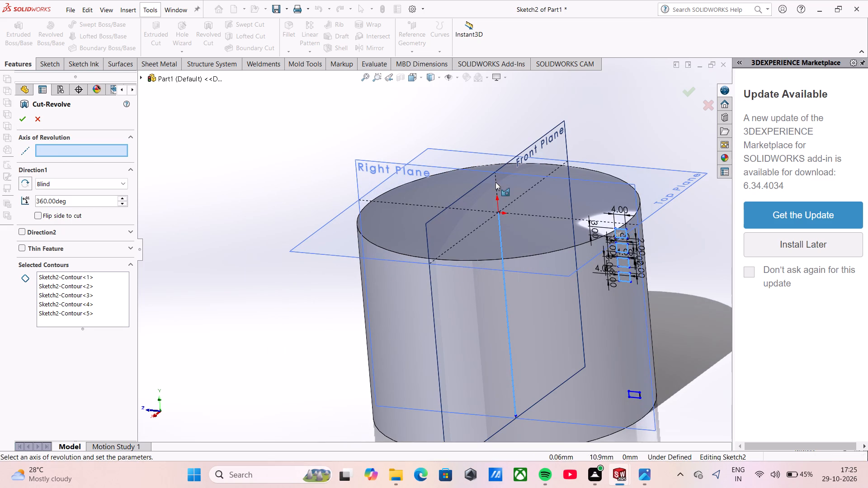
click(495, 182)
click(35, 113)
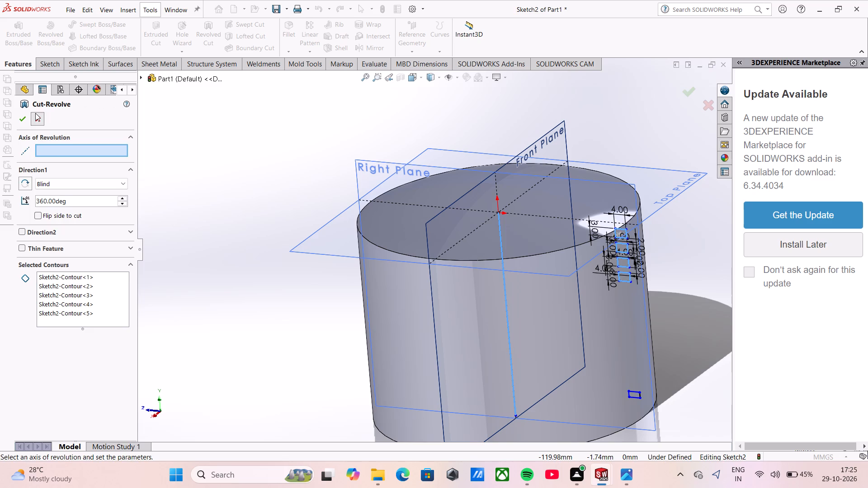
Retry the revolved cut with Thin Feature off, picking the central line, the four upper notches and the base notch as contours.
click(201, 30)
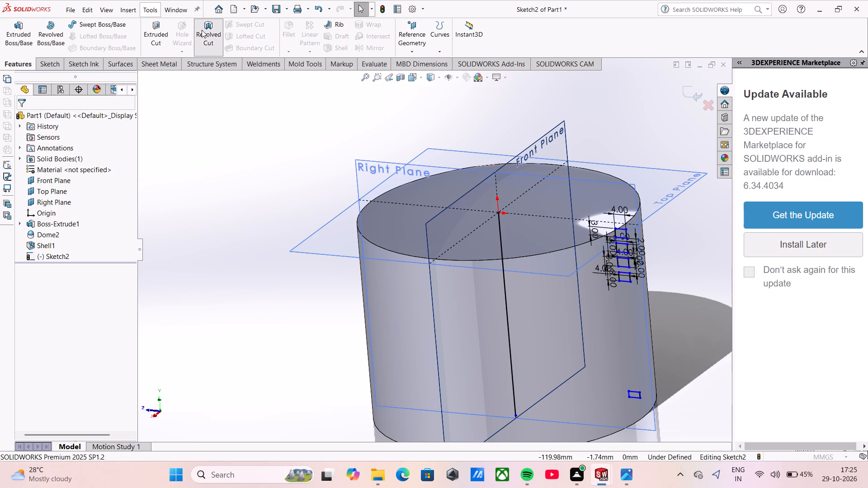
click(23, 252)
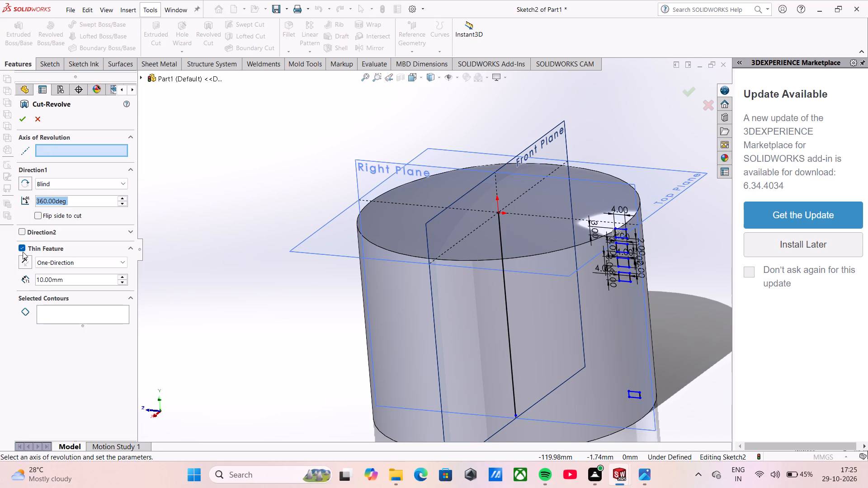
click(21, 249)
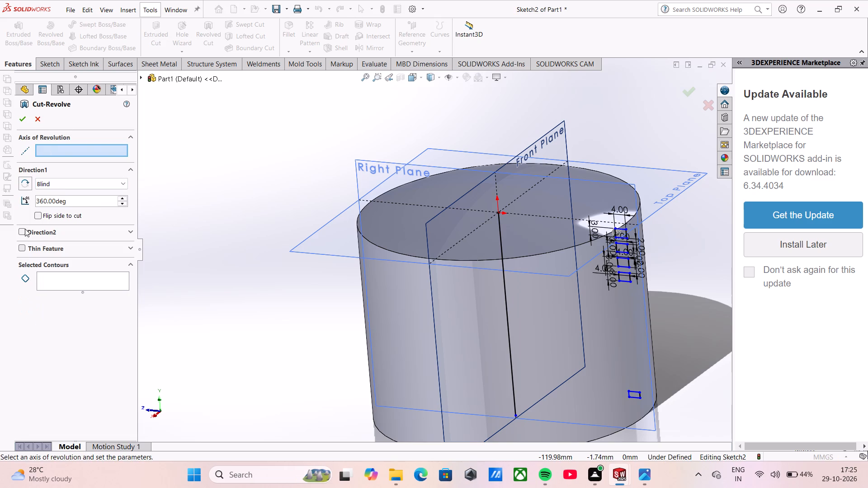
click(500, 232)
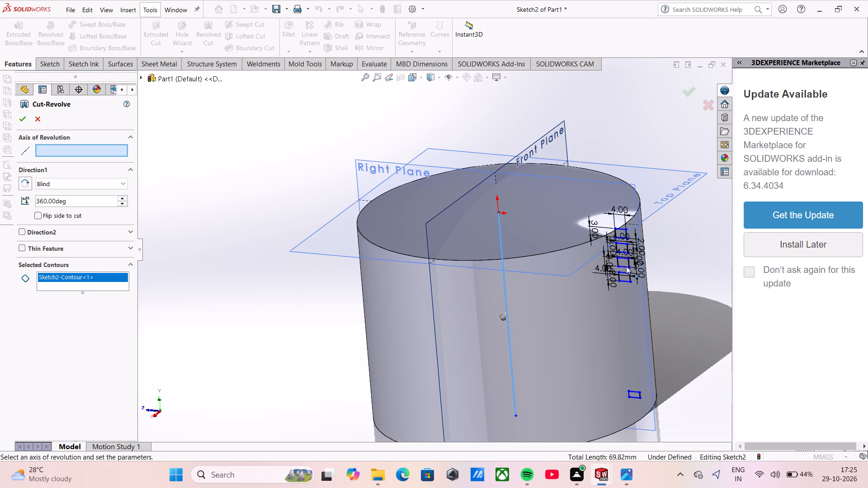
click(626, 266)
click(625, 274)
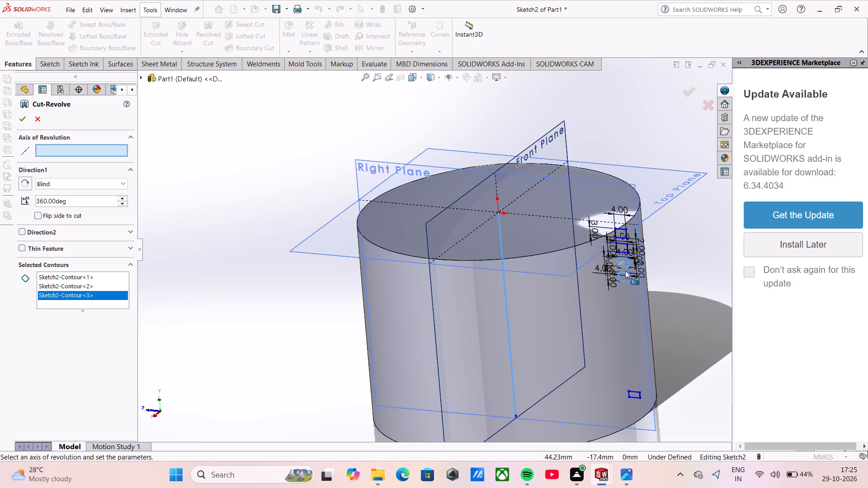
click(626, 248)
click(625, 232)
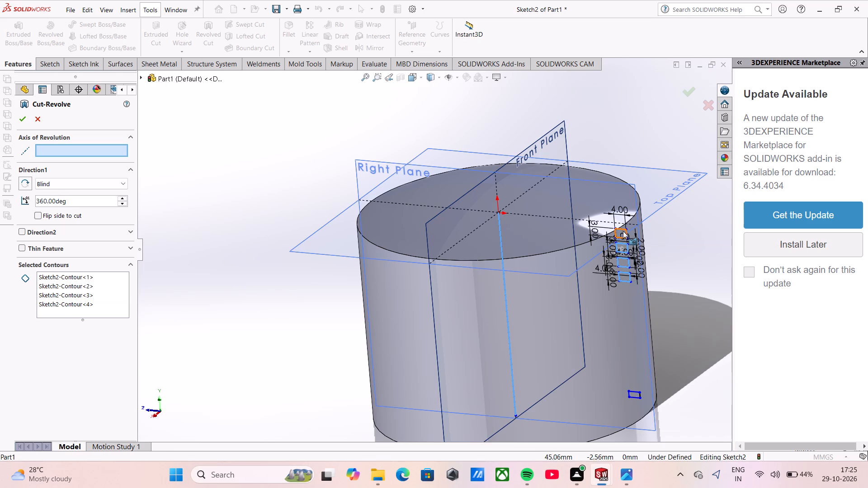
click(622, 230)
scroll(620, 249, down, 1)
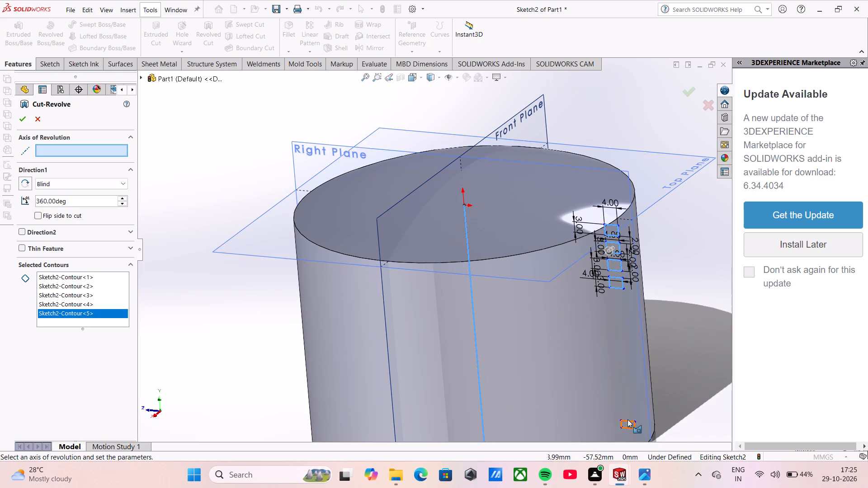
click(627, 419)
Examine the picked notch contours and central line around the cylinder from several sides, and cancel the revolved cut.
middle_drag(640, 366, 548, 364)
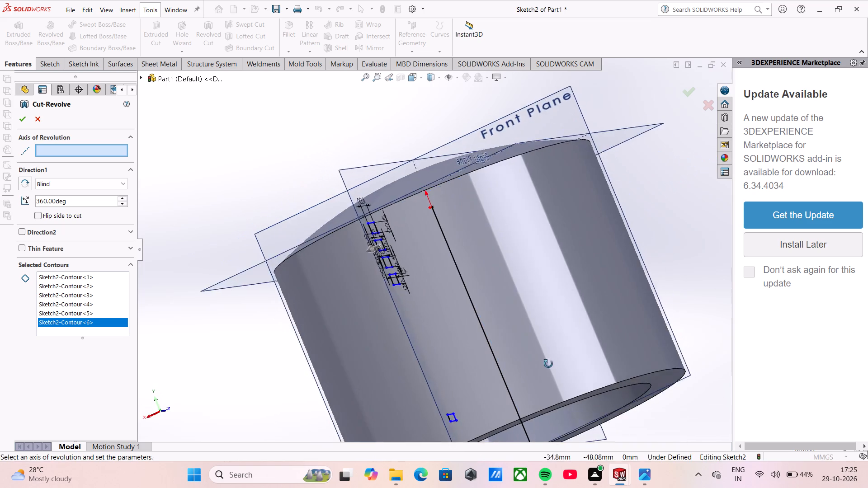
middle_drag(548, 364, 473, 380)
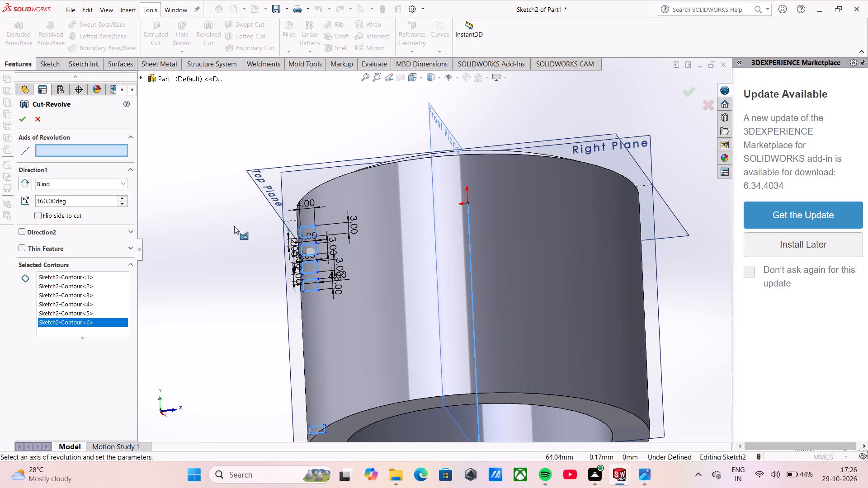
scroll(234, 226, up, 4)
middle_drag(387, 228, 622, 319)
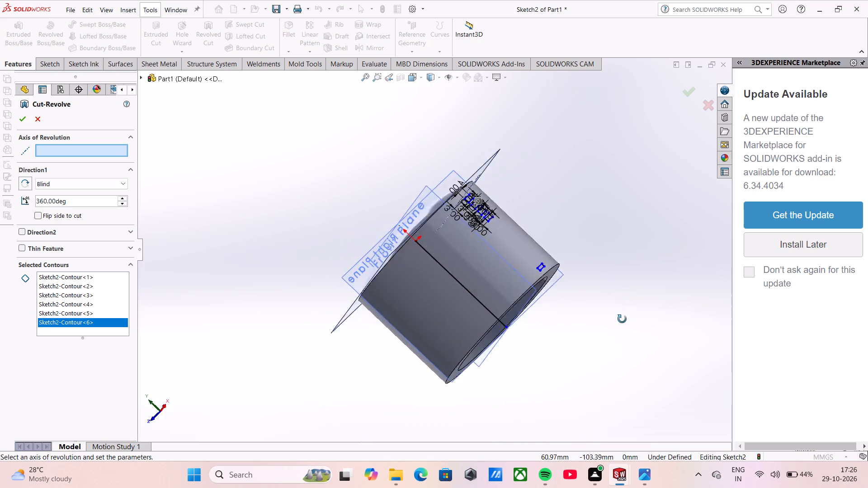
middle_drag(622, 319, 566, 487)
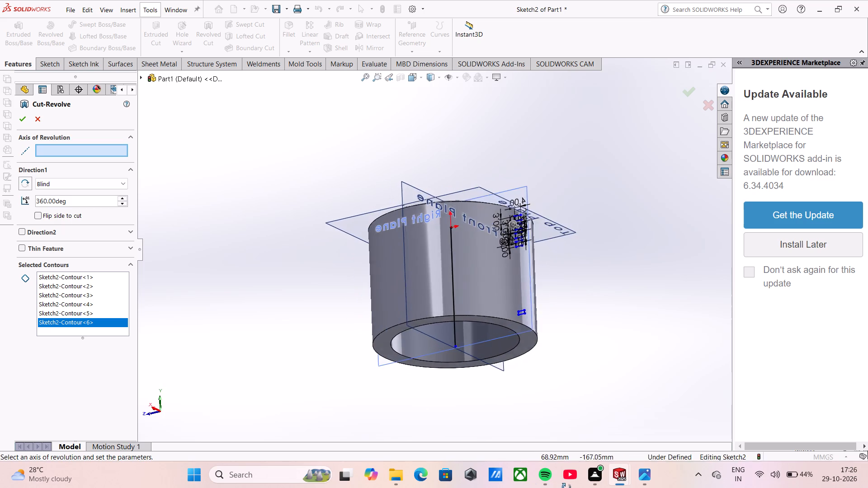
middle_drag(566, 487, 571, 487)
middle_drag(583, 212, 590, 283)
scroll(526, 283, up, 2)
scroll(515, 265, down, 2)
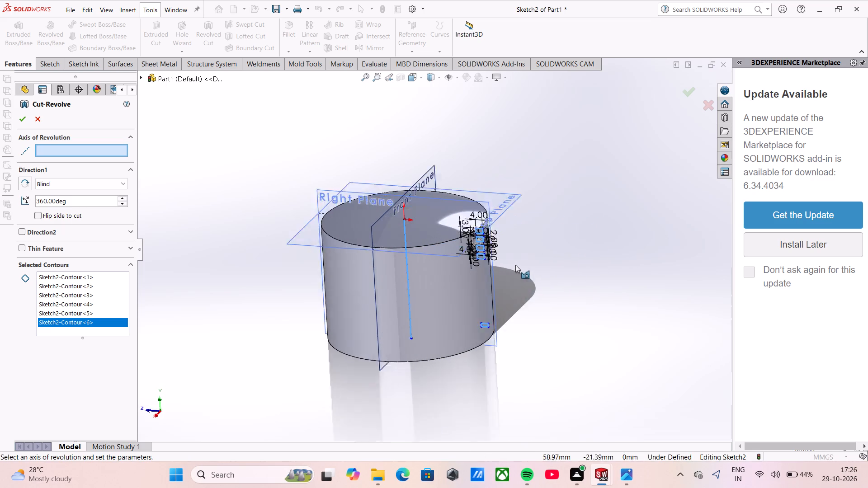
scroll(515, 265, down, 6)
scroll(470, 251, up, 10)
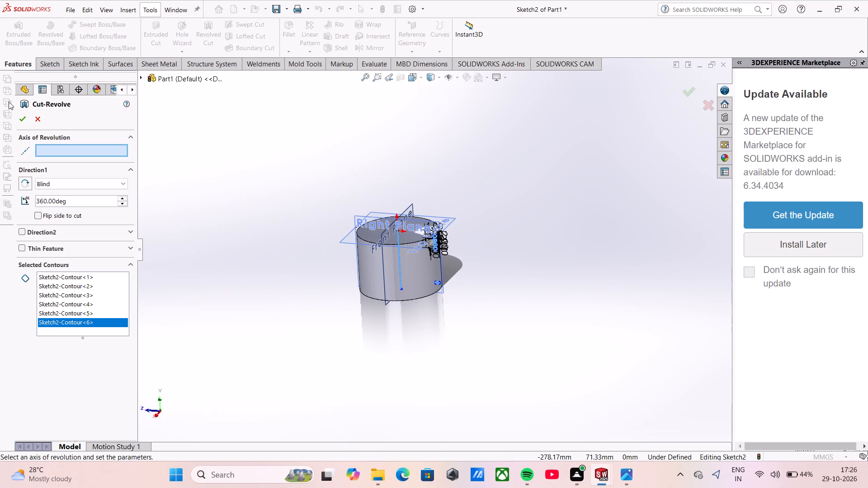
click(35, 114)
Sketch a vertical line about 100 mm long in the open space beside the cylinder.
click(56, 66)
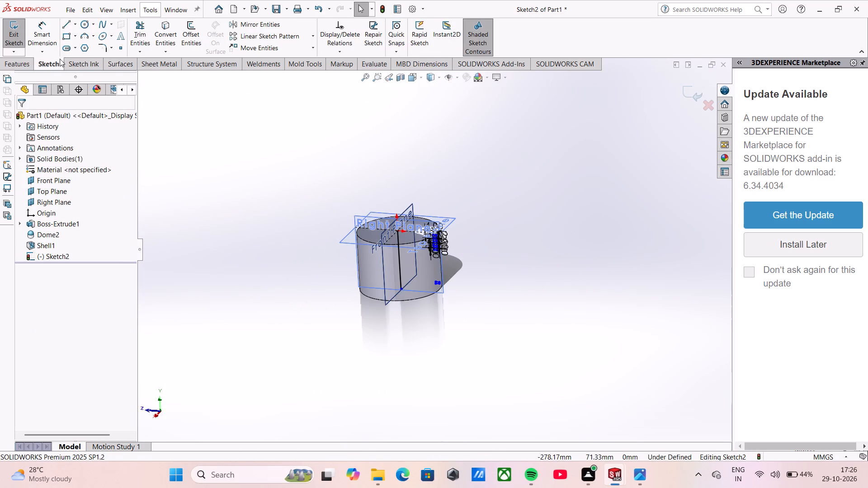
click(68, 27)
click(237, 152)
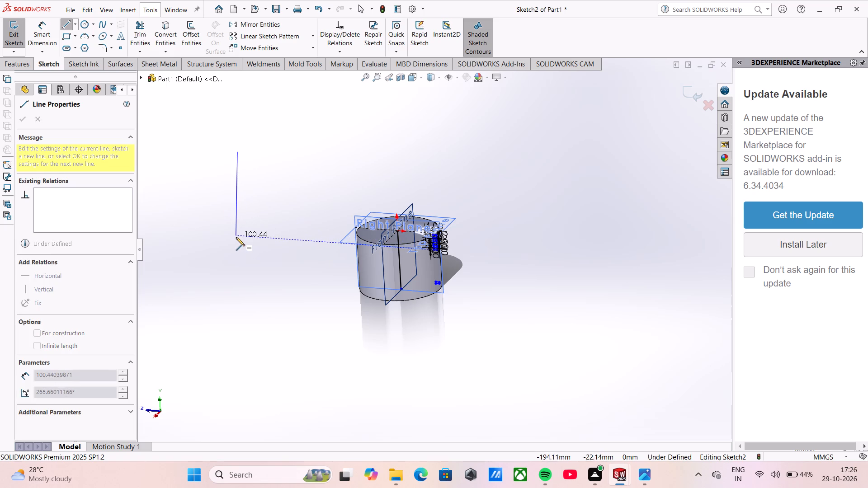
click(236, 238)
key(Escape)
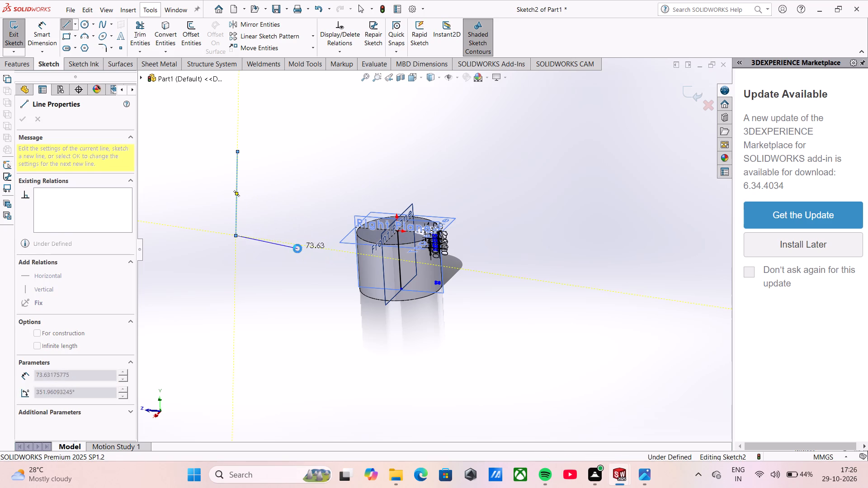
Add a vertical relation to the free-standing line beside the cylinder.
right_click(235, 187)
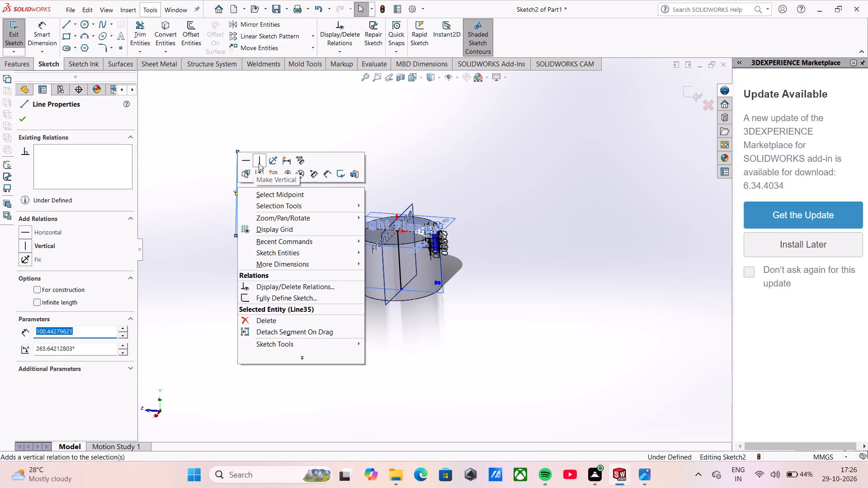
click(259, 163)
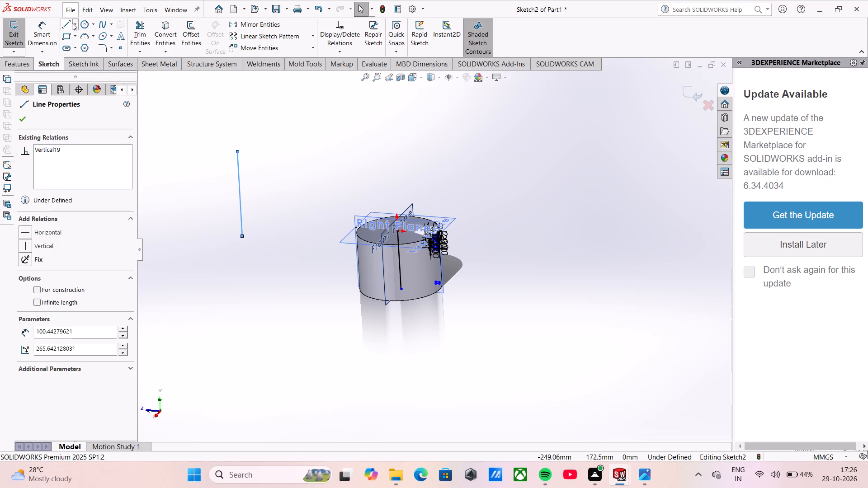
Sketch a closed four-line rectangle about 72 mm by 19 mm between the free-standing vertical line and the cylinder.
click(72, 23)
click(273, 168)
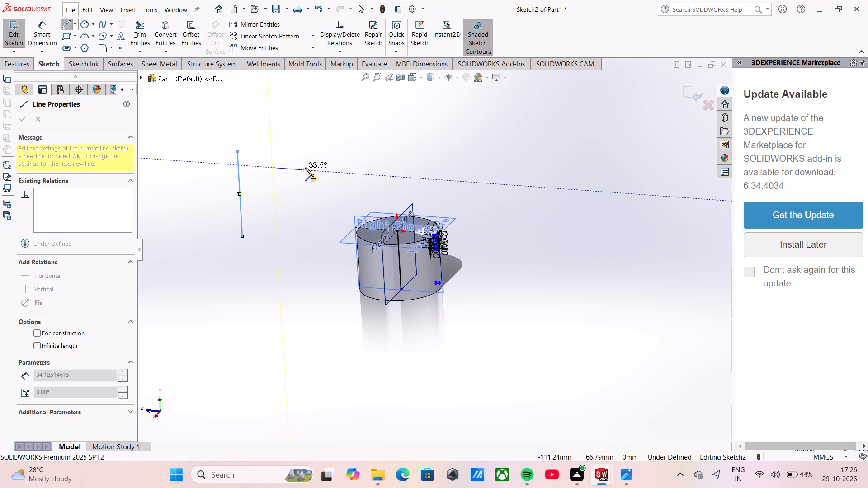
click(333, 173)
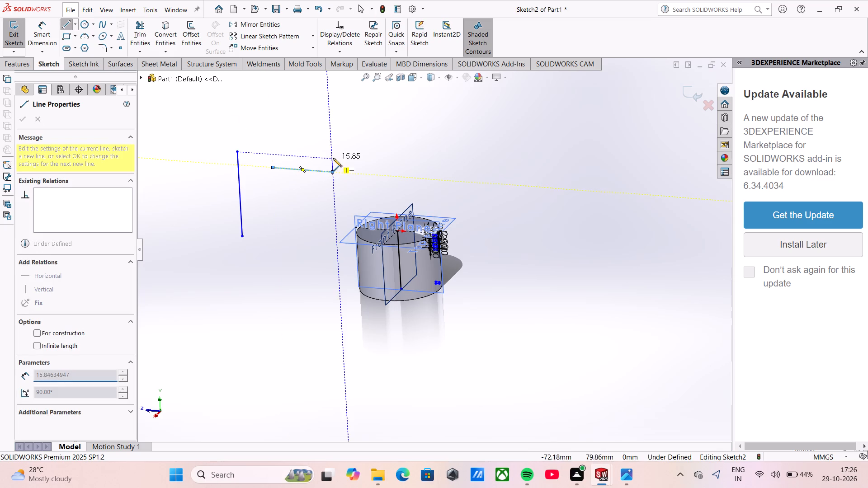
click(333, 156)
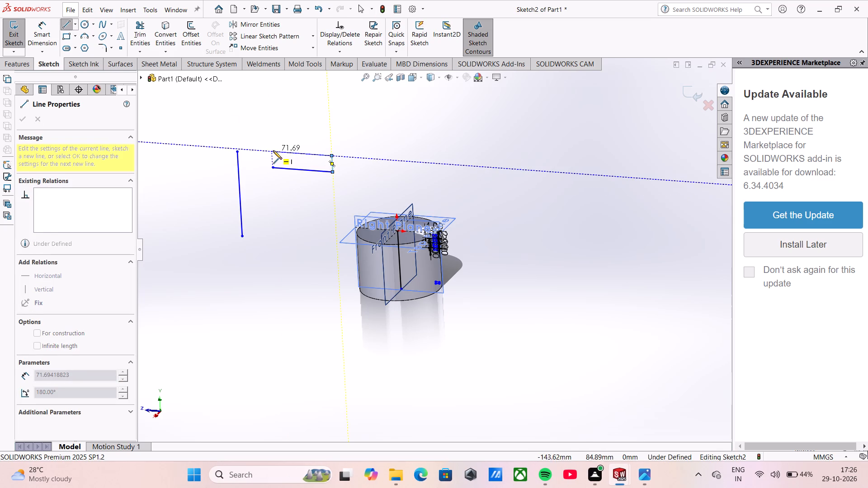
click(273, 150)
click(271, 170)
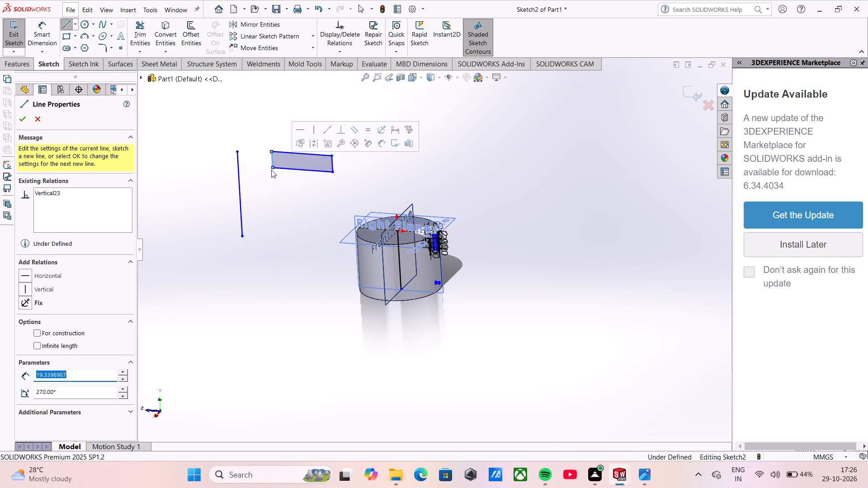
key(Escape)
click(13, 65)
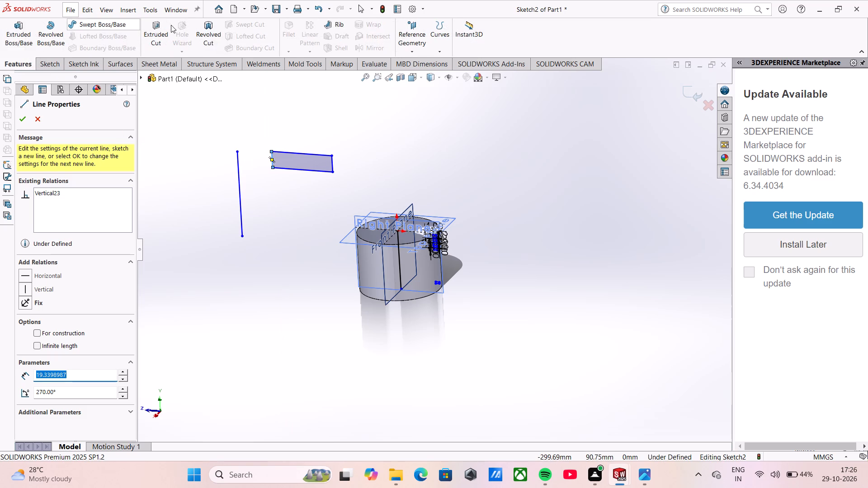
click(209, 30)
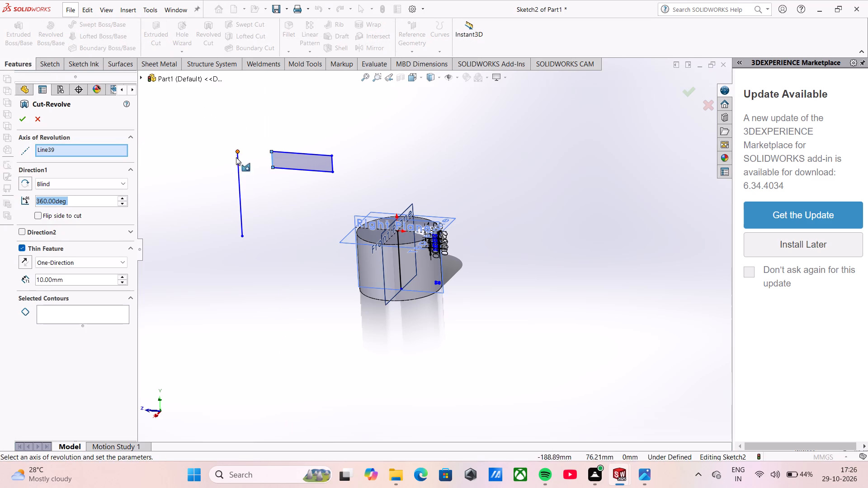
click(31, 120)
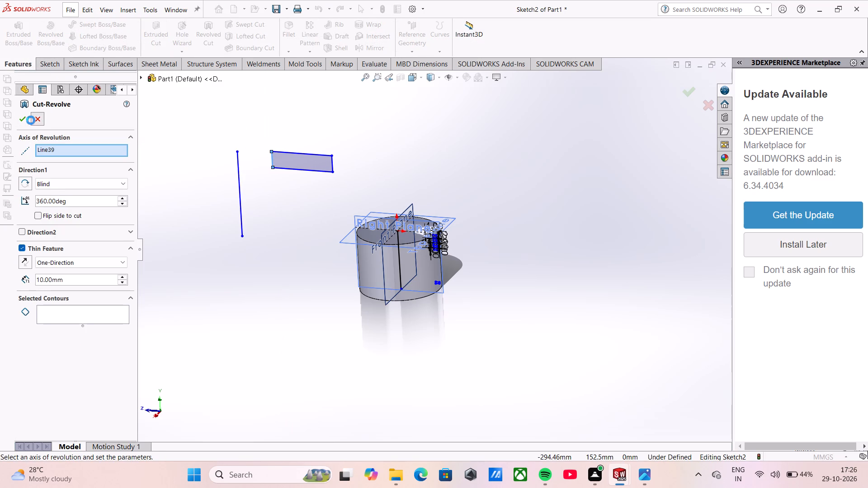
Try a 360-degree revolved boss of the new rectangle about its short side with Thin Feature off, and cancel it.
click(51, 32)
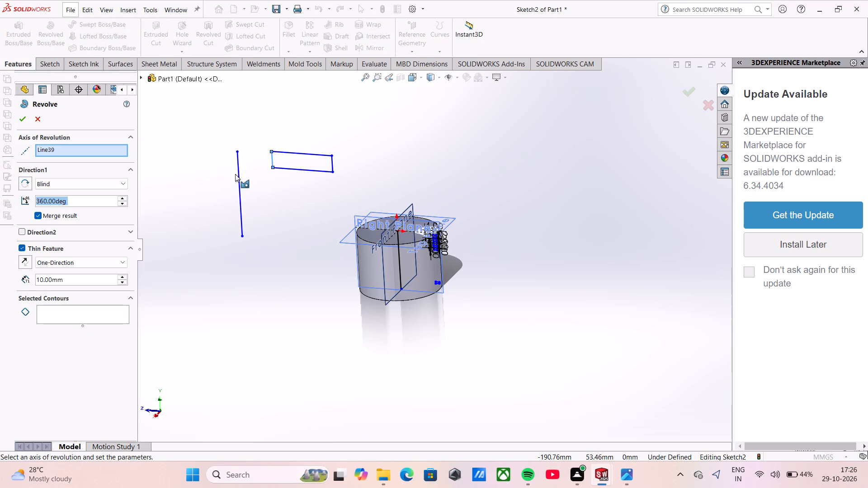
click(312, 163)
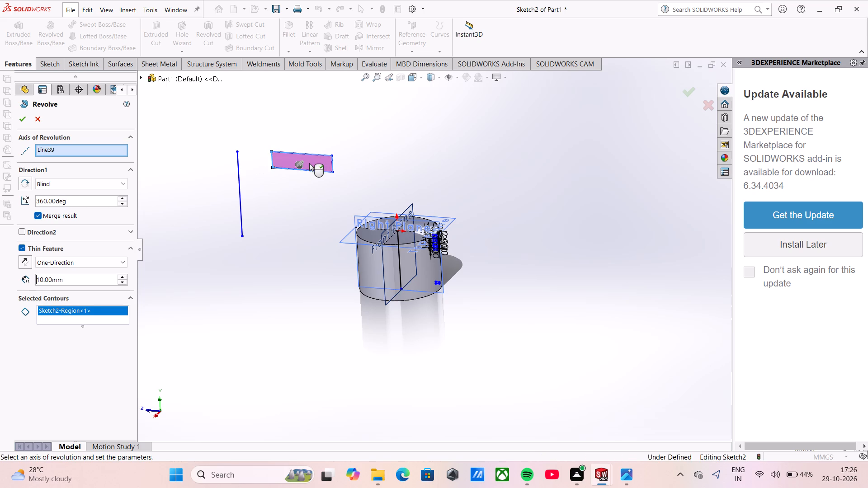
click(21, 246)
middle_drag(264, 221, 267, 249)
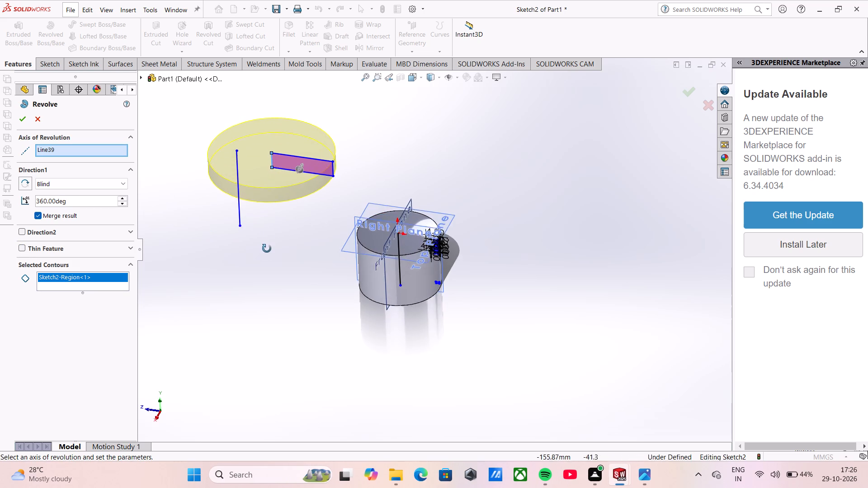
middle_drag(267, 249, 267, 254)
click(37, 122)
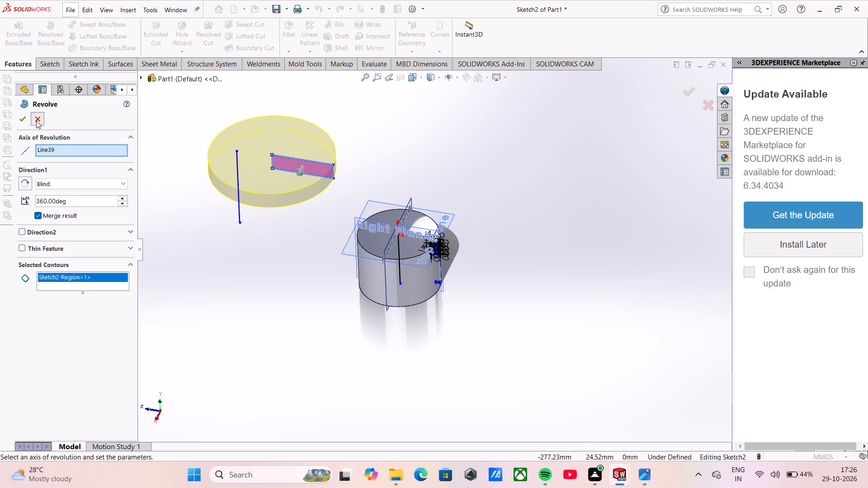
Start a 360-degree revolved cut on the cylinder with Thin Feature off and activate the contour selection.
scroll(399, 252, down, 8)
middle_drag(539, 262, 522, 333)
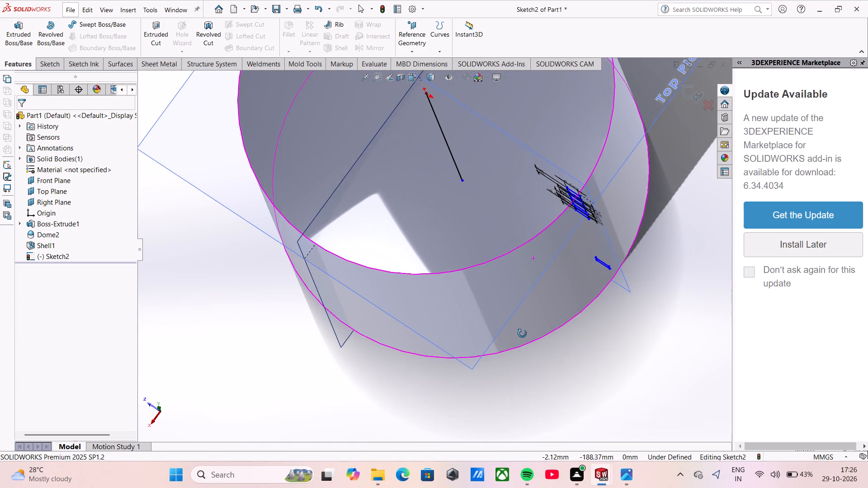
middle_drag(522, 333, 514, 256)
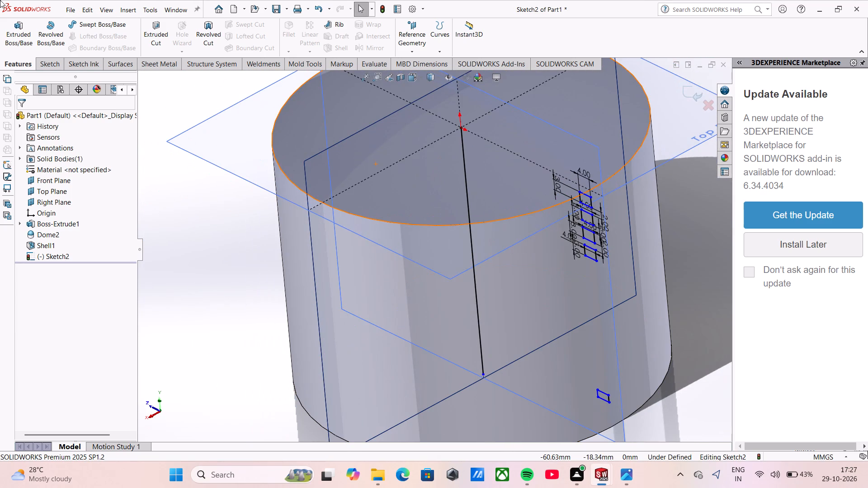
click(208, 35)
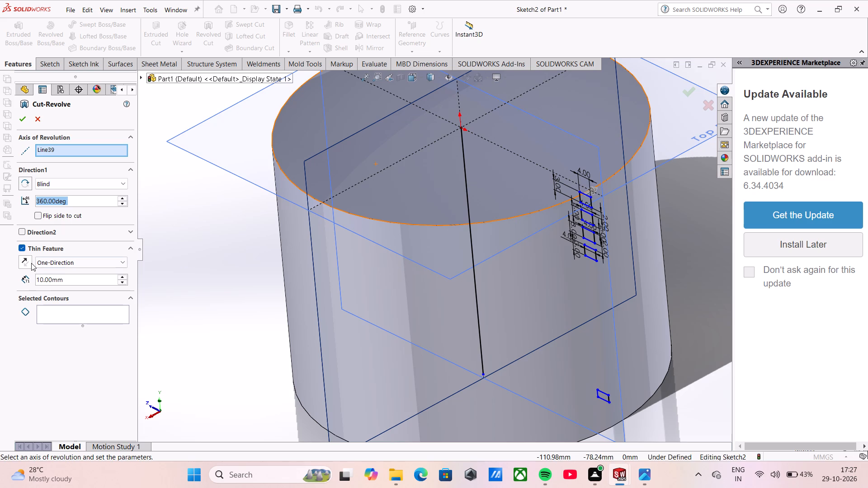
click(24, 245)
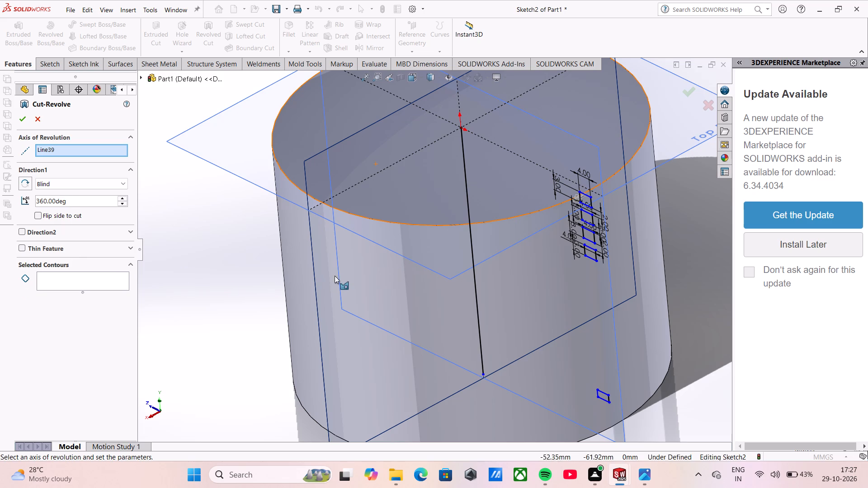
click(113, 276)
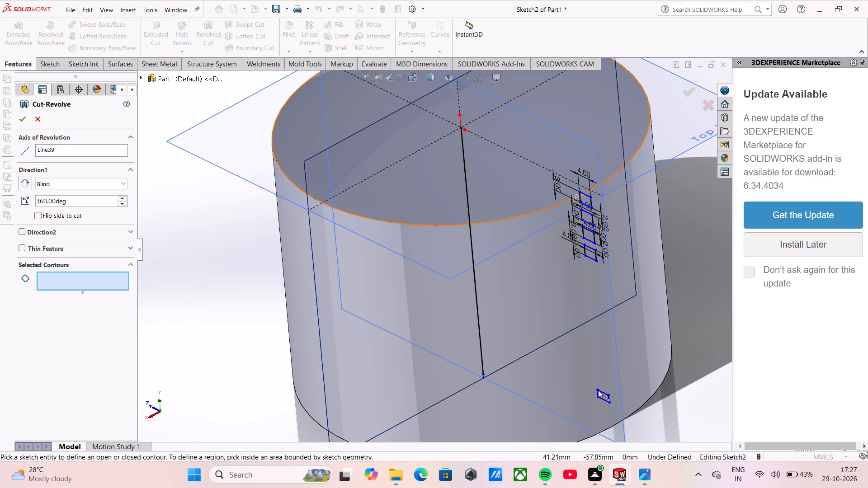
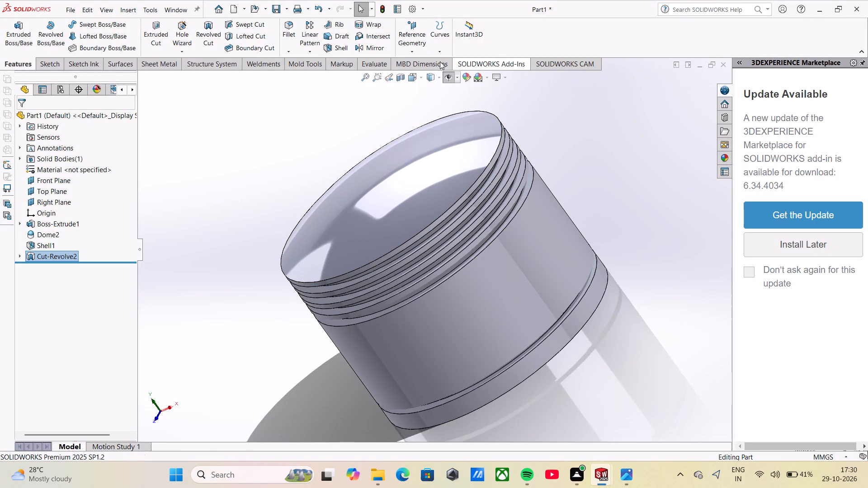
Examine the grooved domed cylinder from several sides, with the reference planes shown and hidden.
click(446, 74)
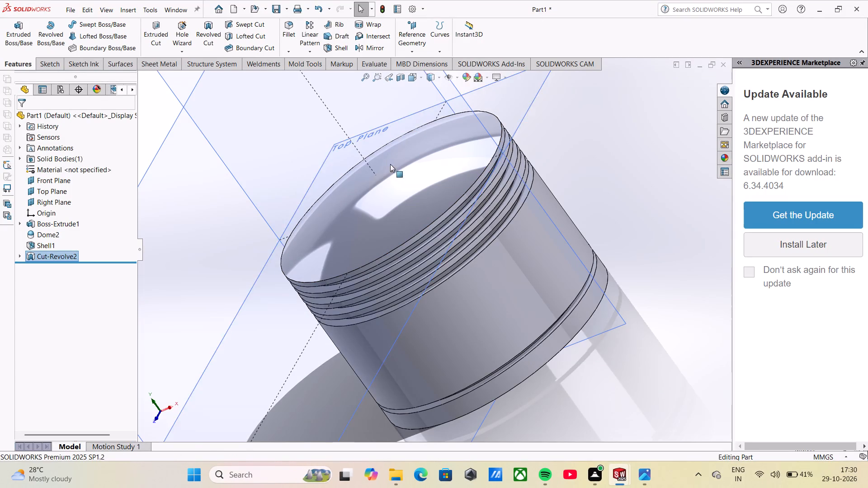
middle_drag(390, 164, 441, 121)
scroll(454, 164, up, 5)
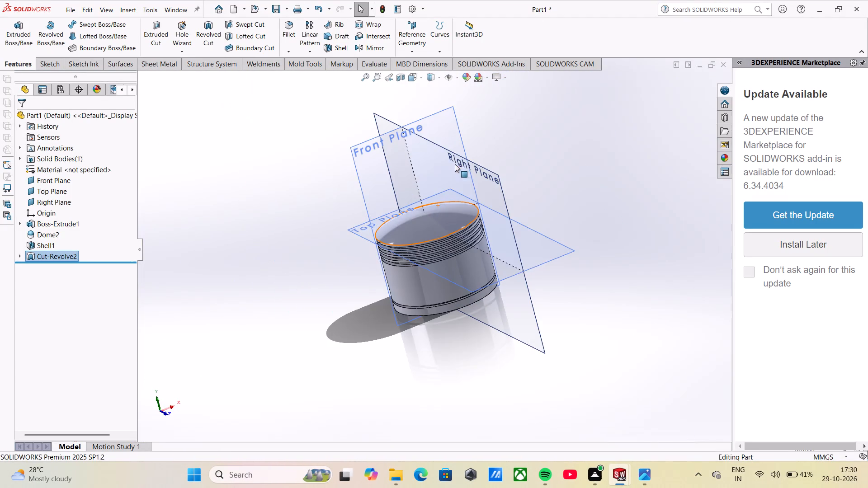
middle_drag(454, 158, 500, 137)
scroll(454, 158, up, 1)
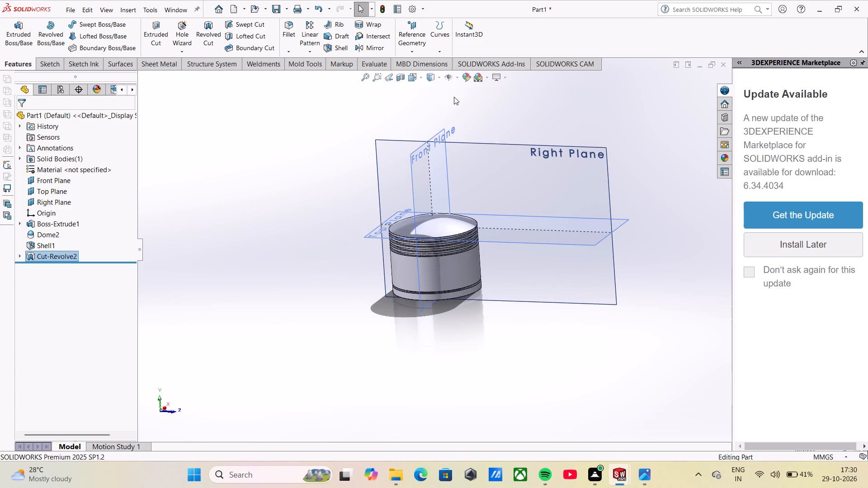
click(448, 80)
scroll(434, 226, down, 4)
middle_drag(429, 252, 428, 216)
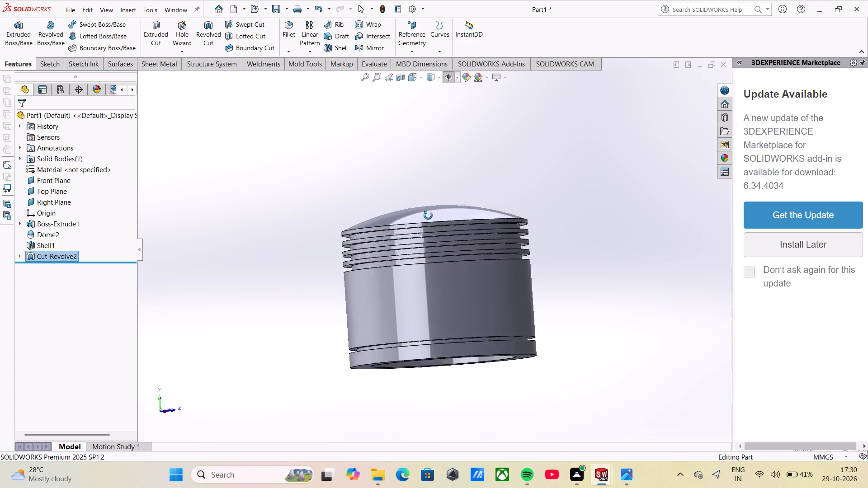
middle_drag(428, 216, 430, 232)
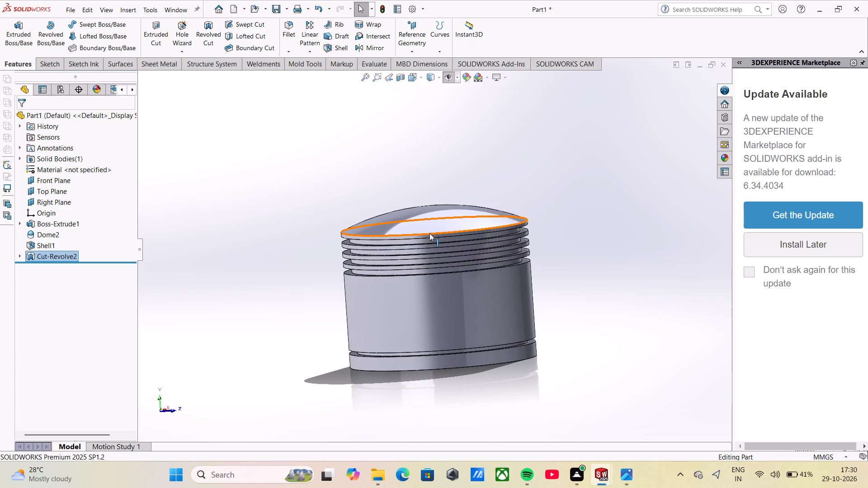
scroll(443, 273, down, 2)
middle_drag(469, 292, 400, 311)
middle_drag(400, 311, 388, 316)
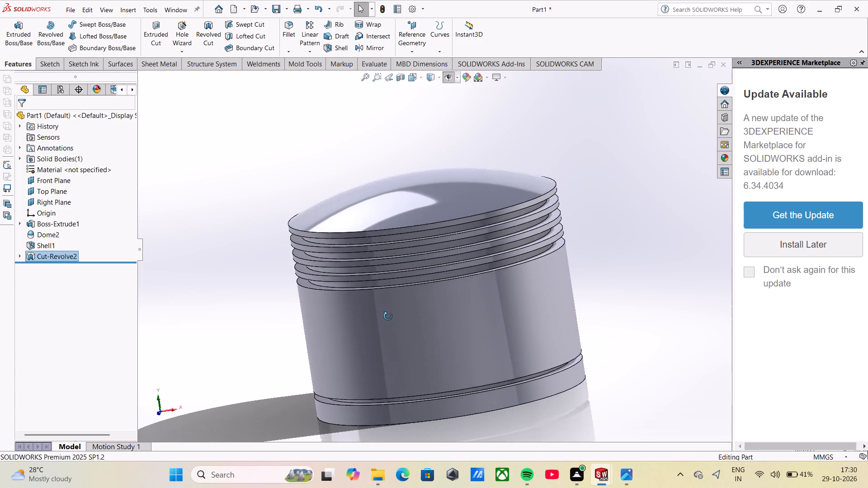
middle_drag(388, 316, 387, 317)
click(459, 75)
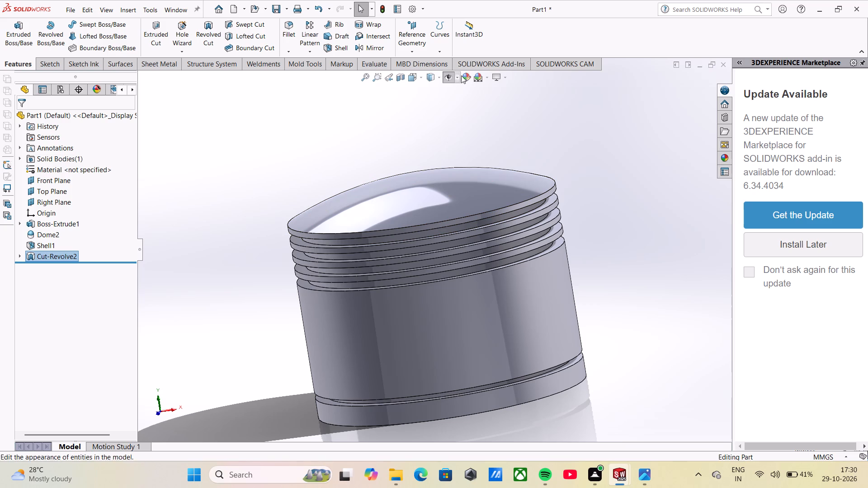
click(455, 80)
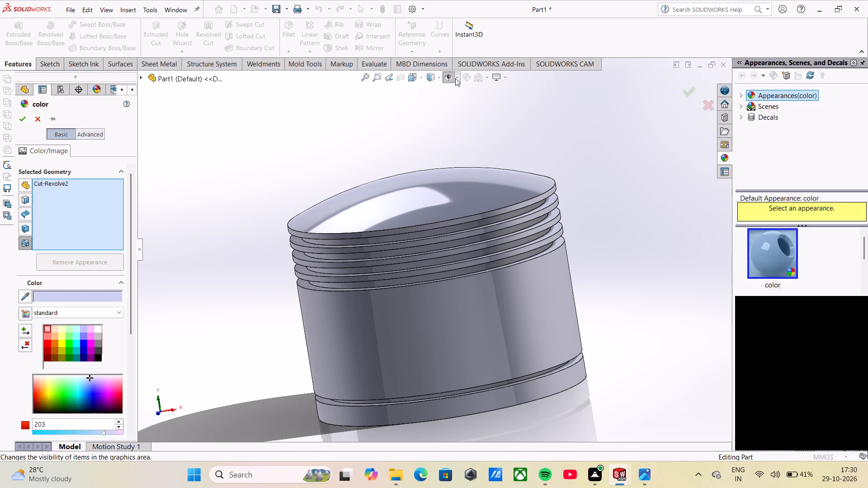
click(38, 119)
Show the reference planes around the domed cylinder.
middle_drag(280, 184, 291, 206)
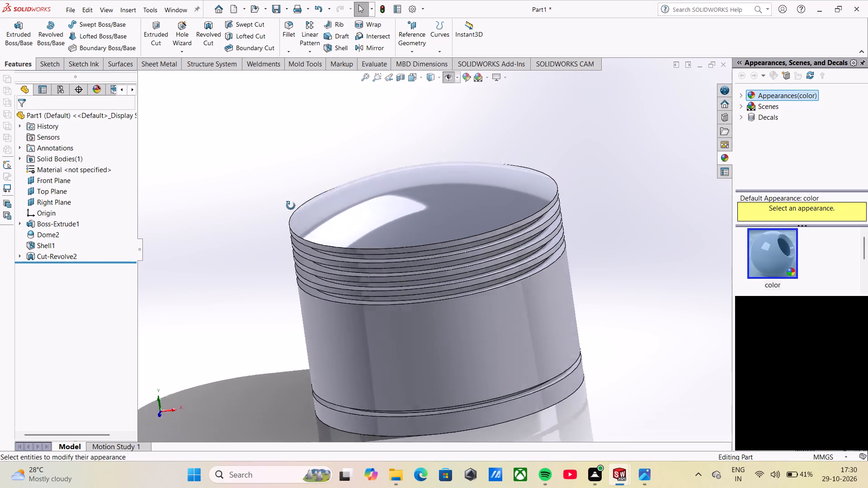
middle_drag(291, 206, 307, 201)
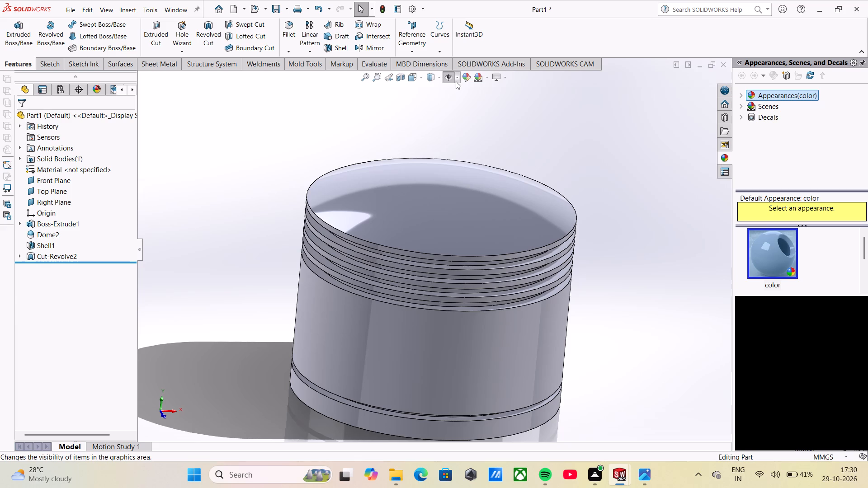
click(456, 80)
double_click(448, 76)
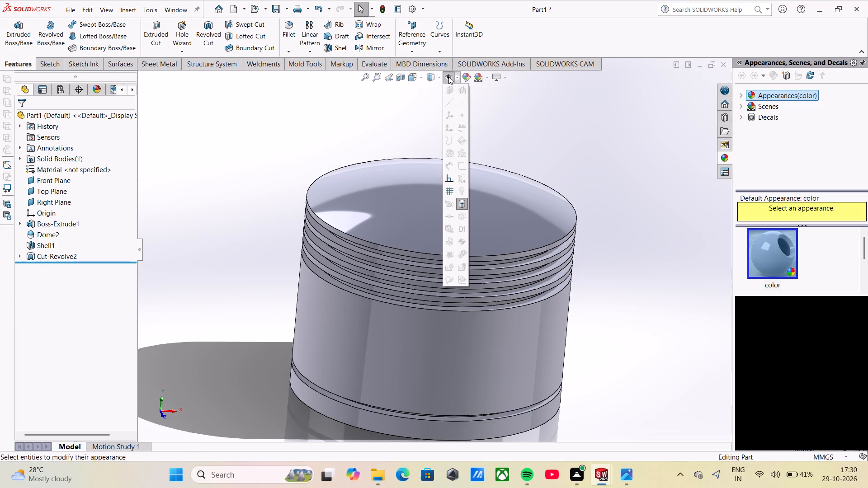
middle_drag(544, 147, 519, 150)
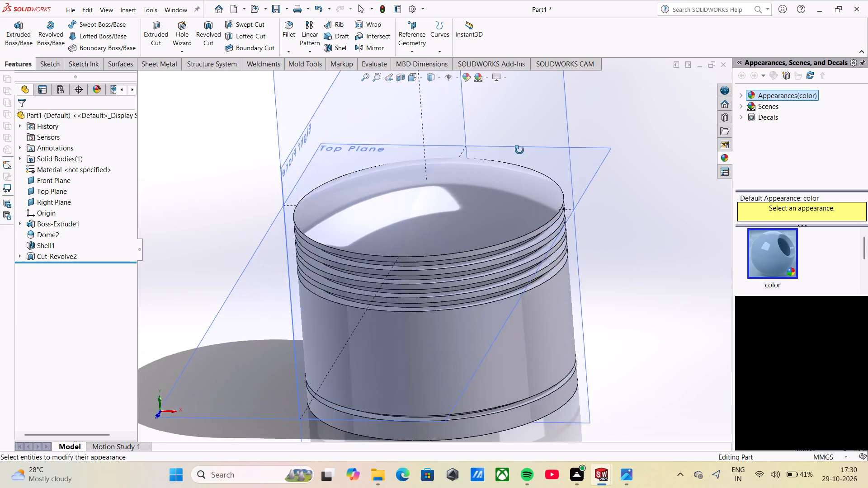
middle_drag(519, 150, 528, 158)
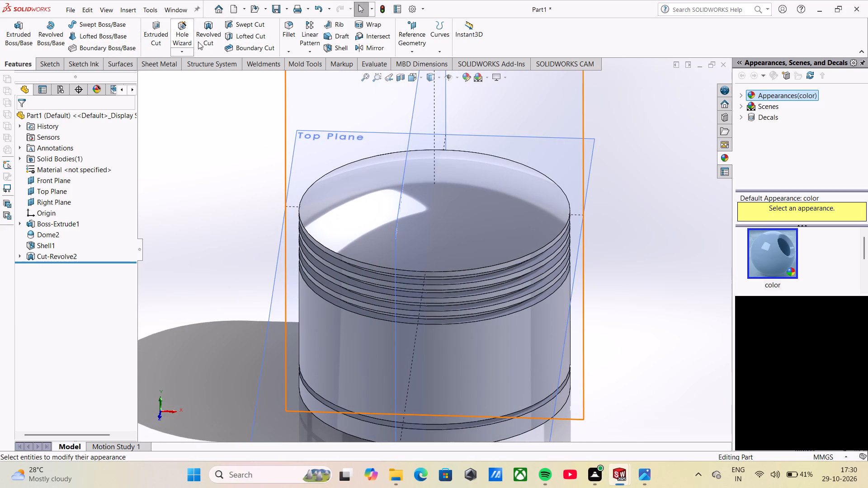
Create a reference plane offset 46 mm (92/2) from the Right Plane, touching the cylinder's side.
click(412, 35)
click(420, 58)
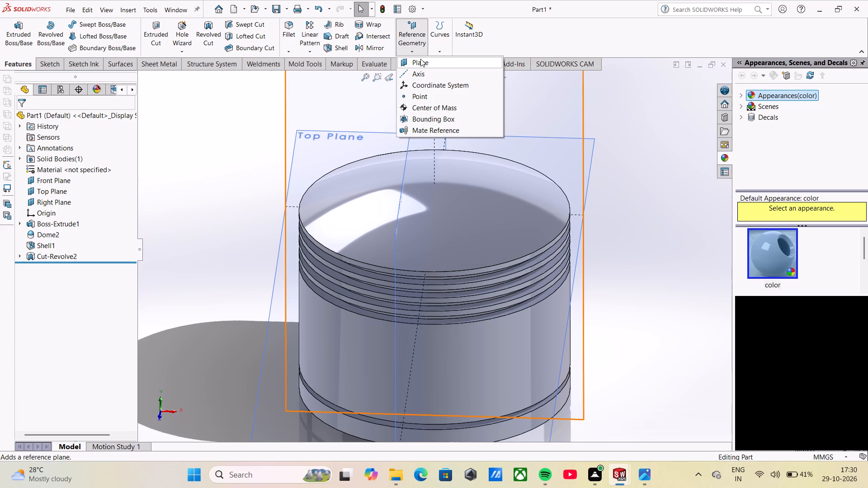
click(417, 95)
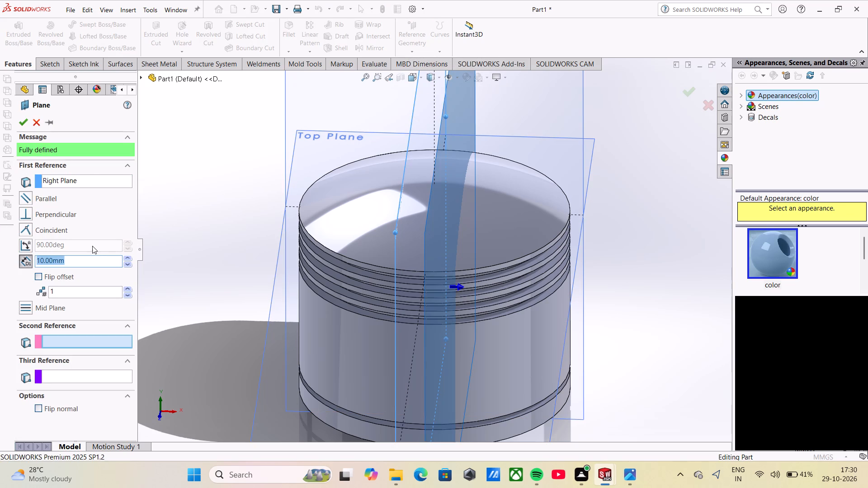
text(92)
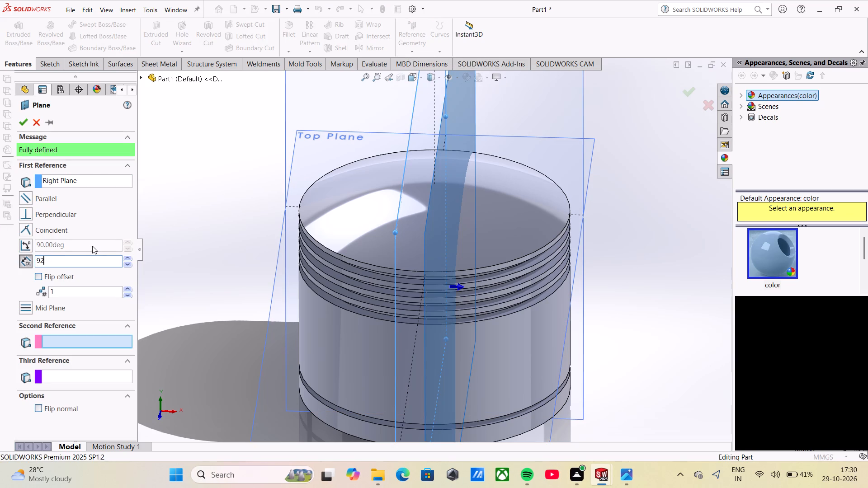
key(slash)
key(2)
key(Return)
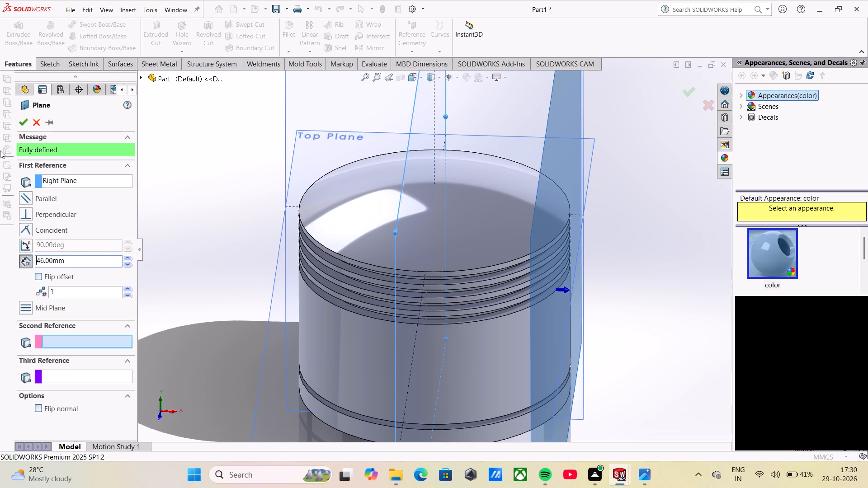
click(20, 117)
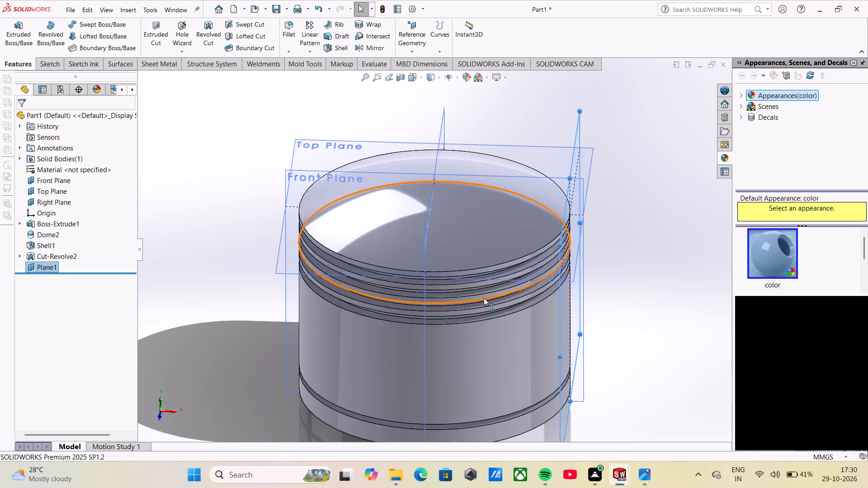
Start a sketch on the new offset plane and hide the reference planes again.
middle_drag(484, 298, 454, 271)
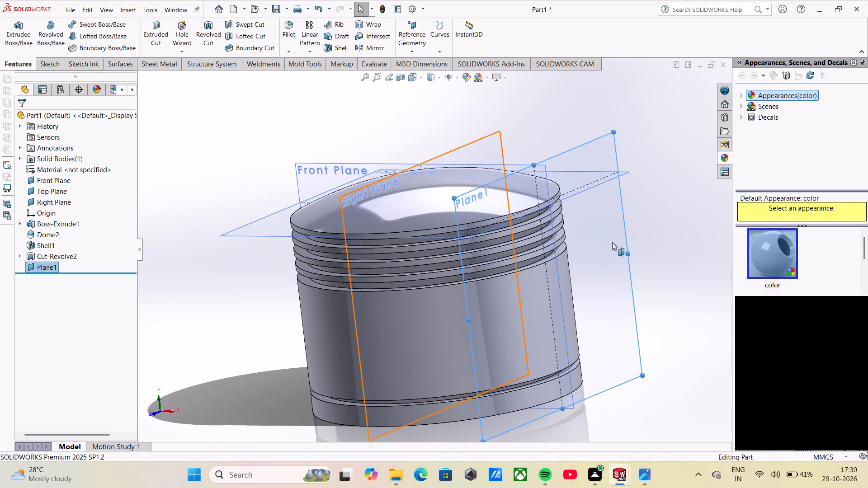
click(621, 228)
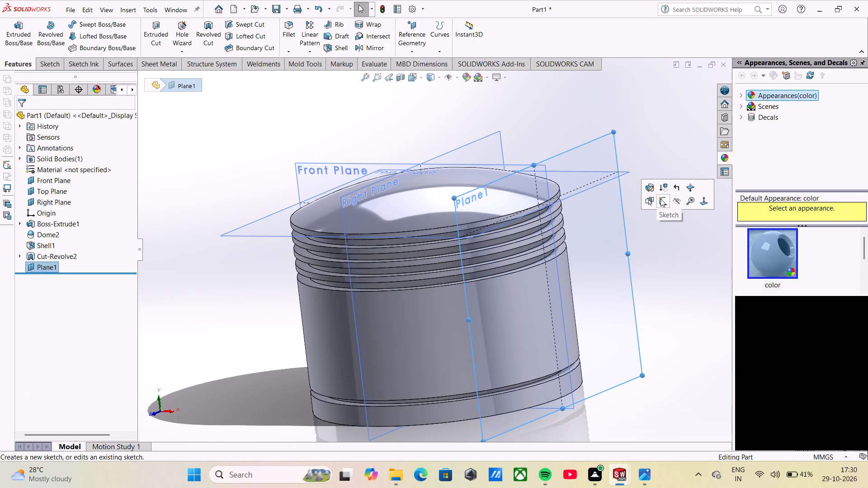
click(660, 199)
scroll(552, 291, down, 6)
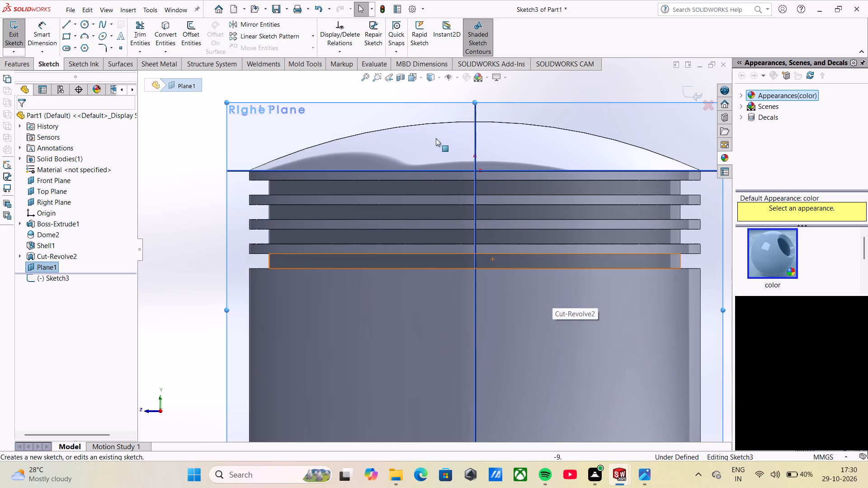
click(444, 81)
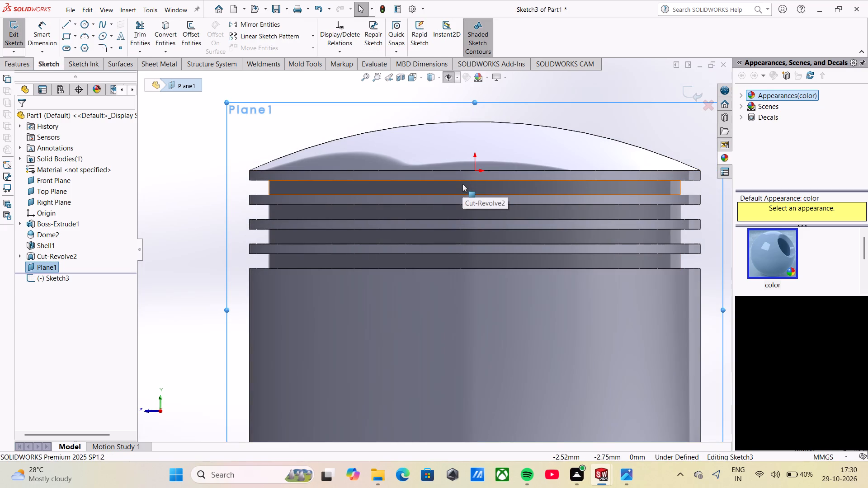
scroll(486, 220, up, 2)
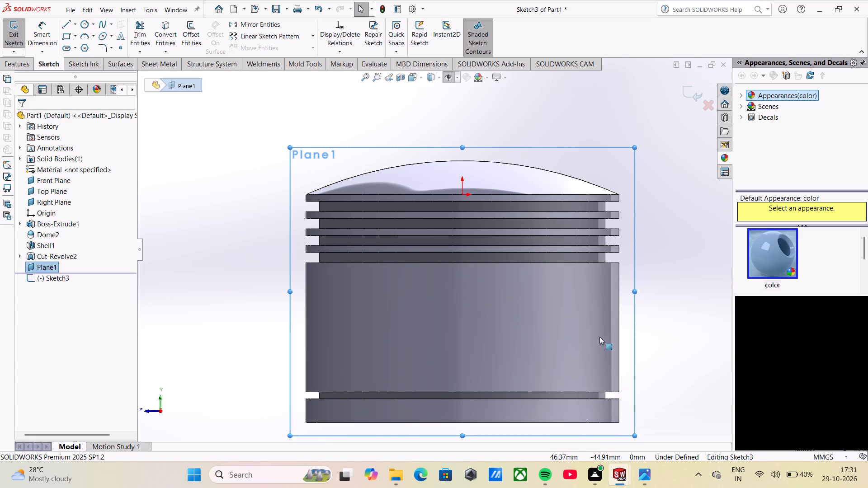
Sketch a circle about 17 mm in diameter on the cylinder's vertical centreline, centred about 43 mm below the origin.
click(83, 24)
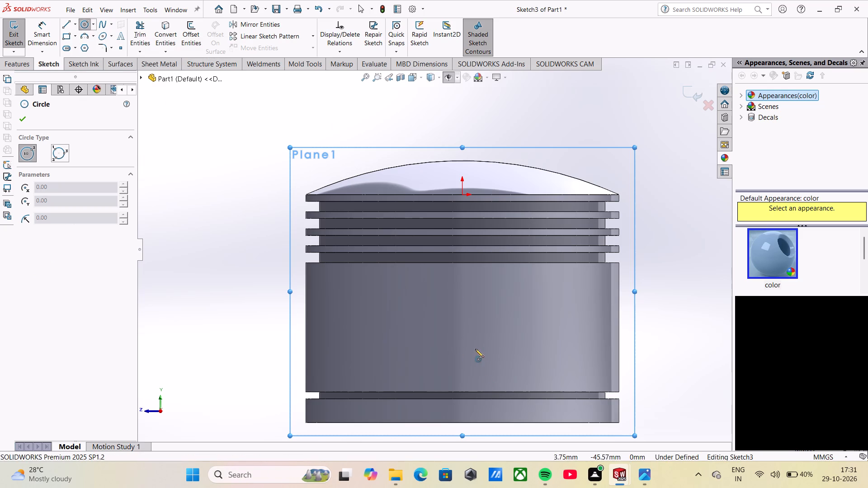
click(461, 340)
click(460, 369)
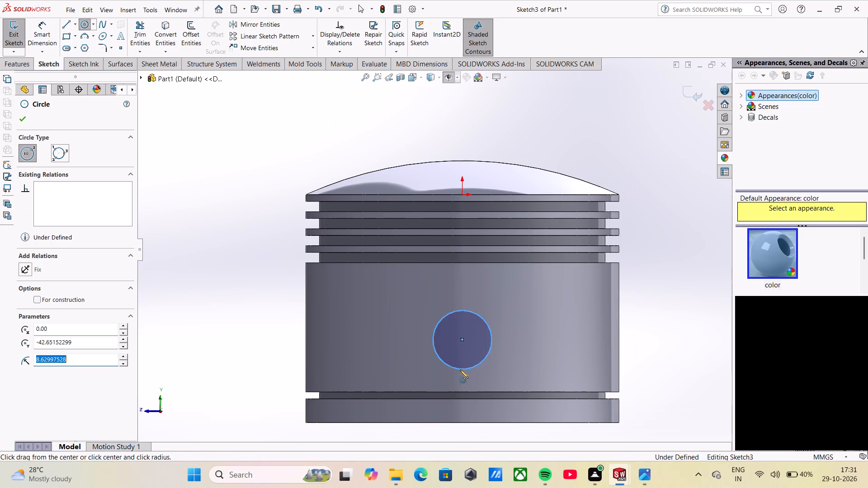
Dimension the circle's centre 27 mm above the cylinder's bottom edge.
click(50, 31)
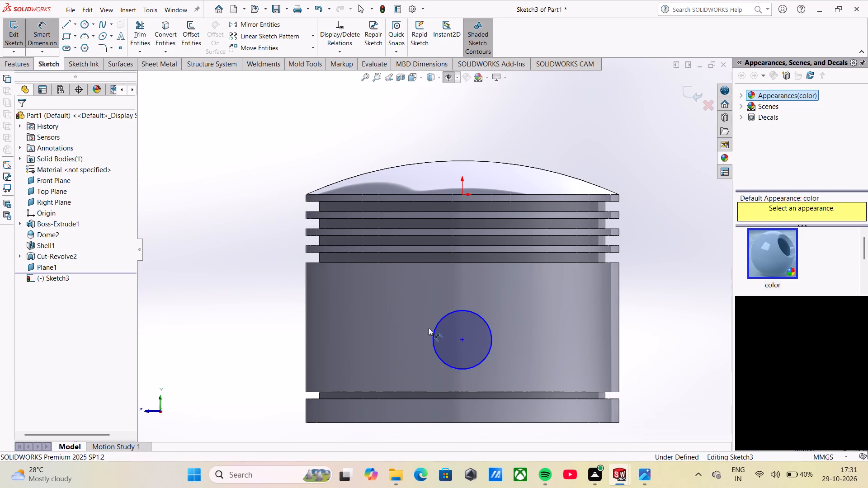
click(463, 342)
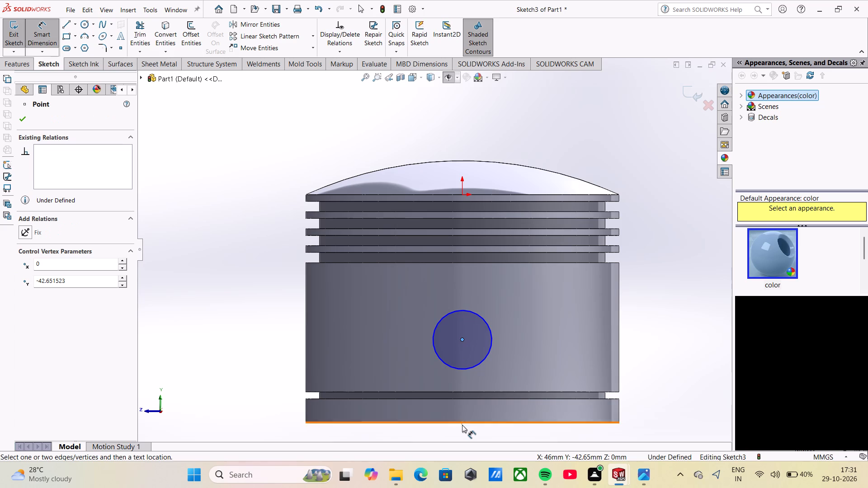
click(462, 424)
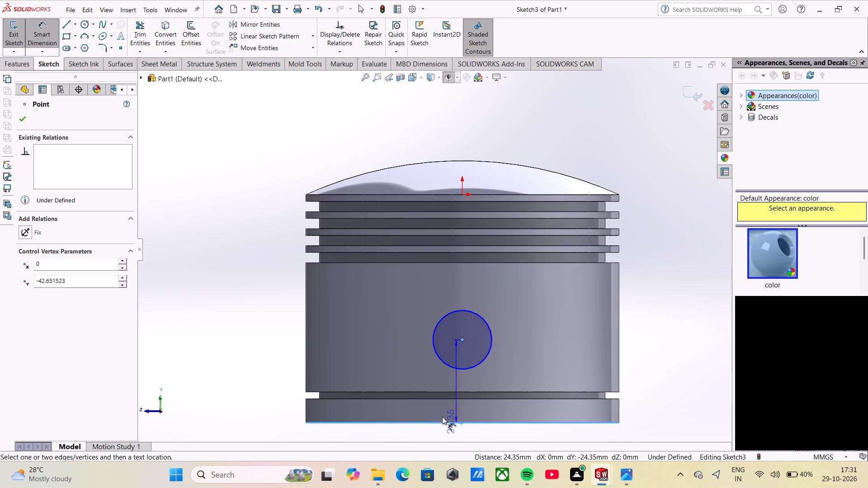
click(213, 380)
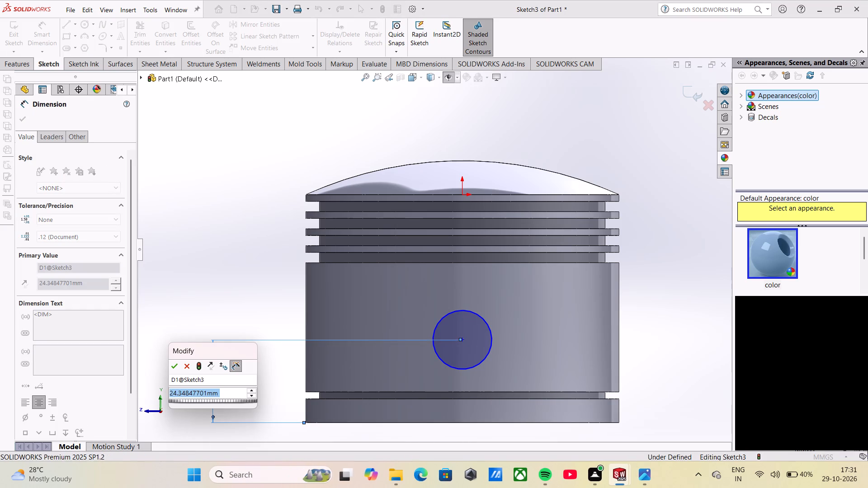
text(27)
key(Return)
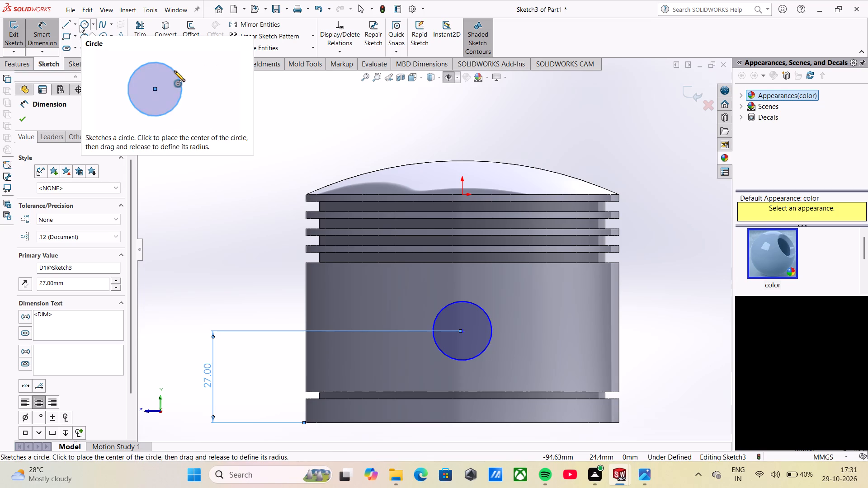
Dimension the circle's diameter as 36 mm.
click(55, 26)
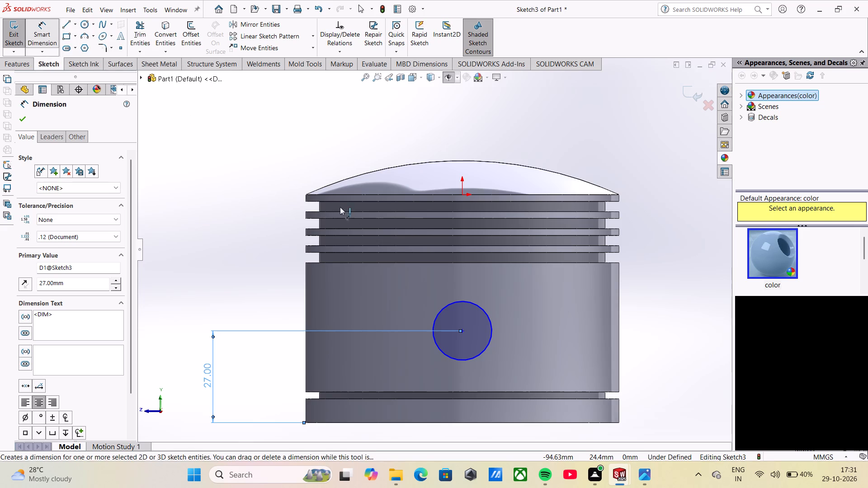
click(467, 300)
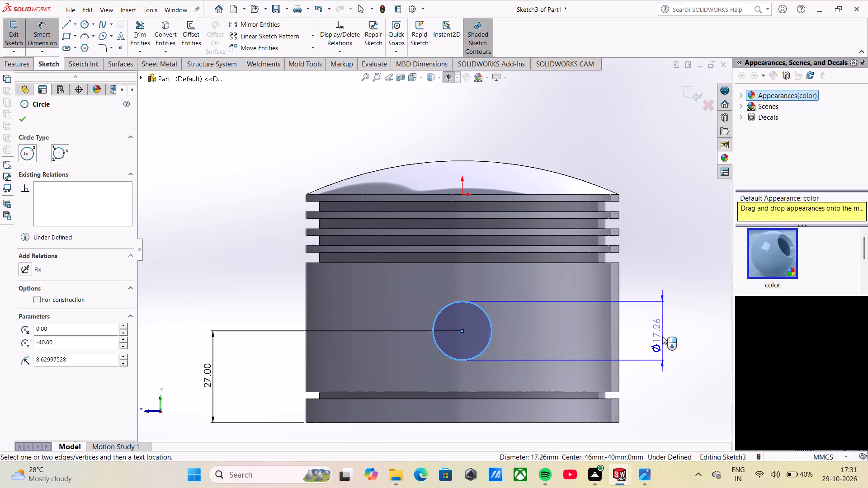
click(663, 335)
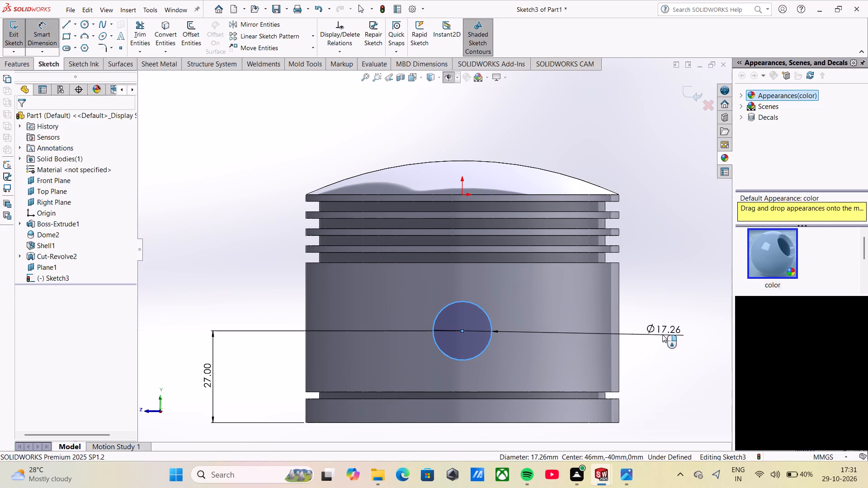
text(36)
key(Return)
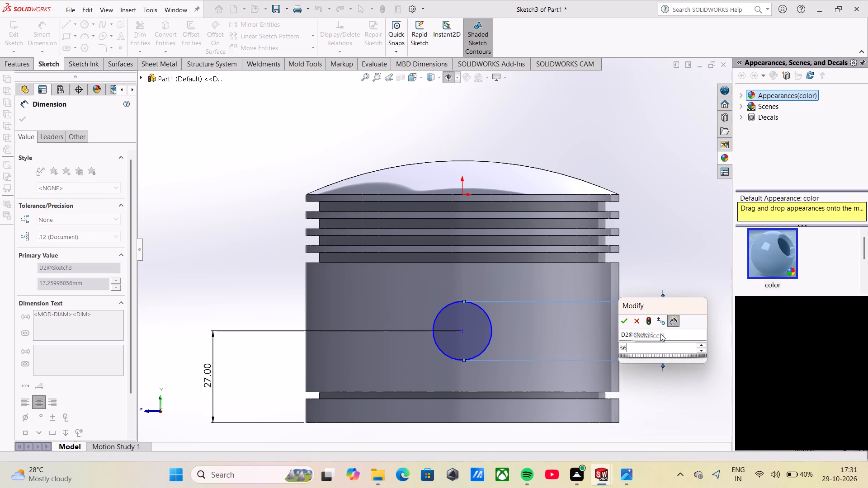
Finish dimensioning the circle and show the reference planes around the piston.
scroll(566, 406, down, 2)
scroll(475, 366, up, 4)
middle_drag(484, 351, 432, 395)
click(458, 81)
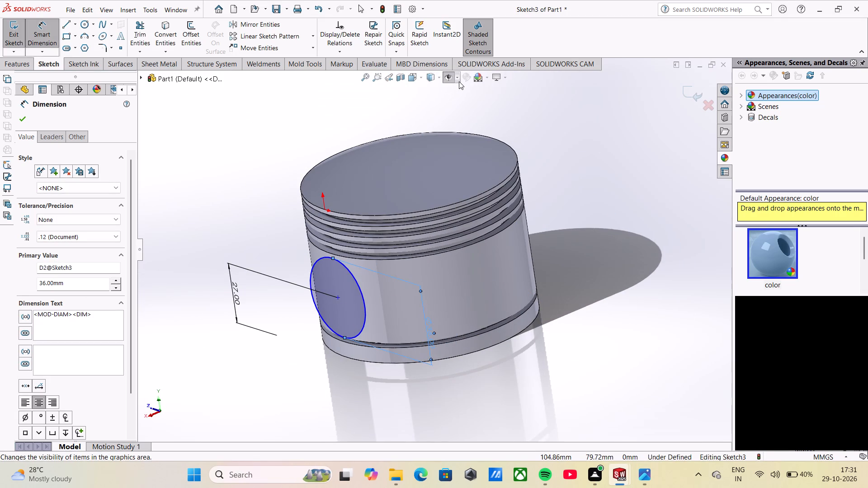
click(449, 80)
click(450, 80)
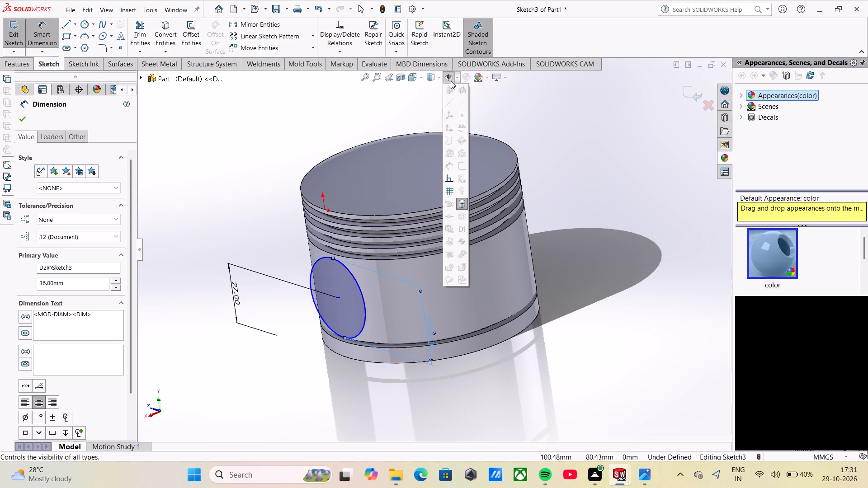
click(448, 80)
click(447, 80)
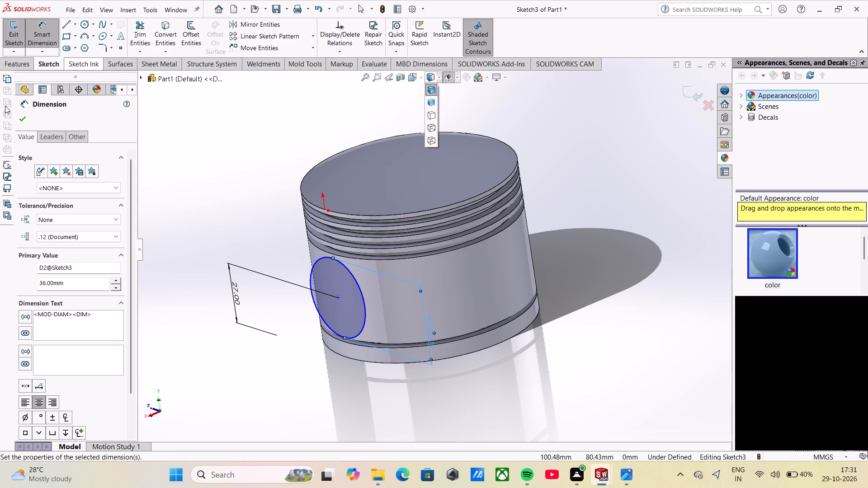
click(25, 122)
click(24, 122)
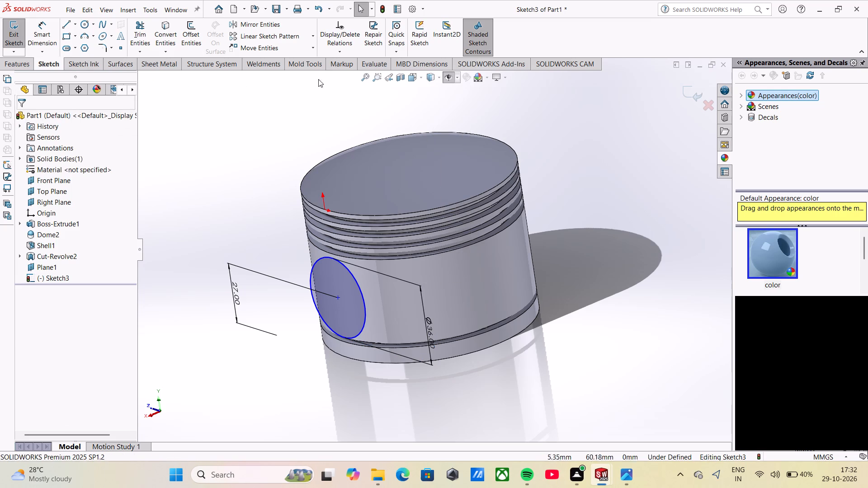
click(448, 78)
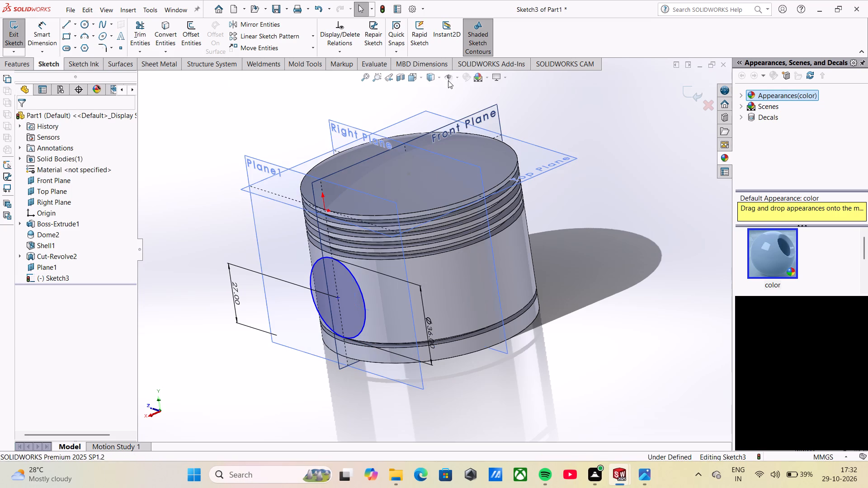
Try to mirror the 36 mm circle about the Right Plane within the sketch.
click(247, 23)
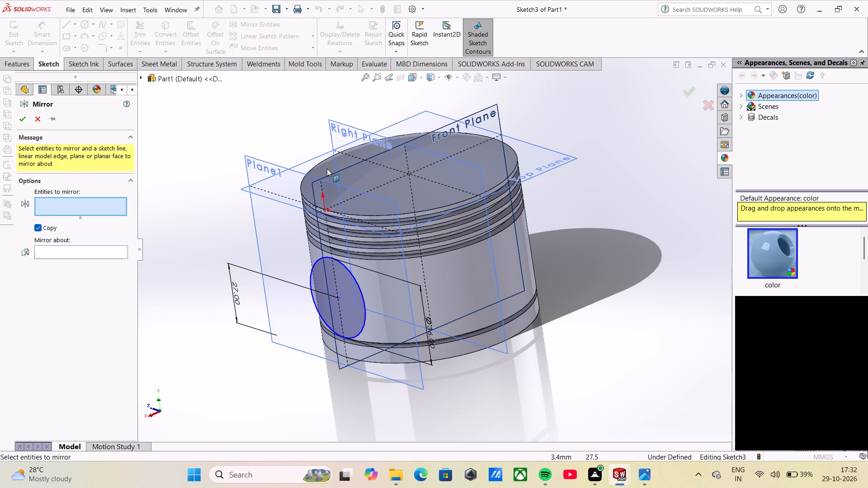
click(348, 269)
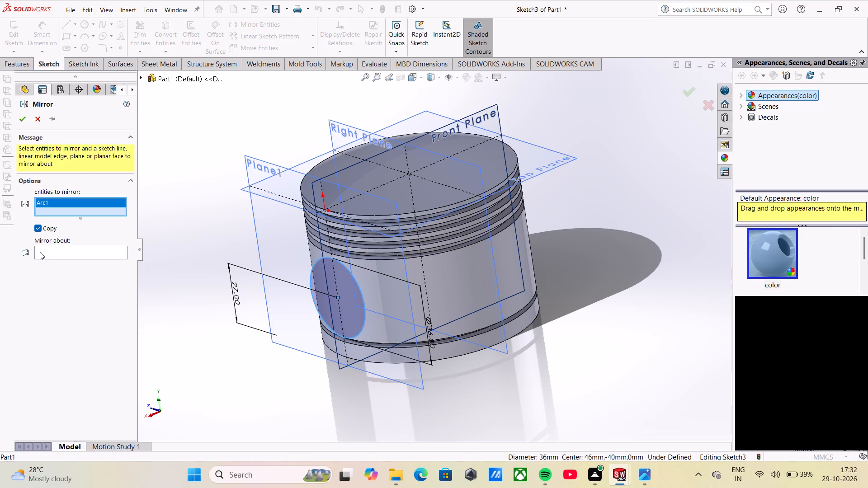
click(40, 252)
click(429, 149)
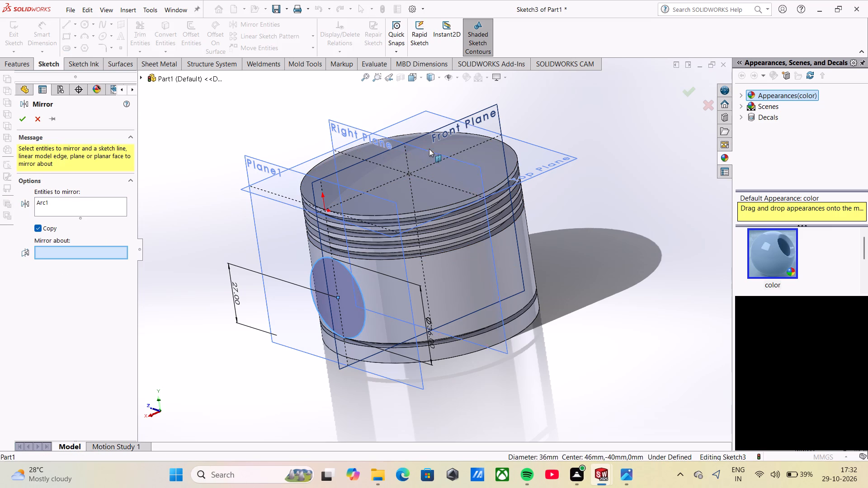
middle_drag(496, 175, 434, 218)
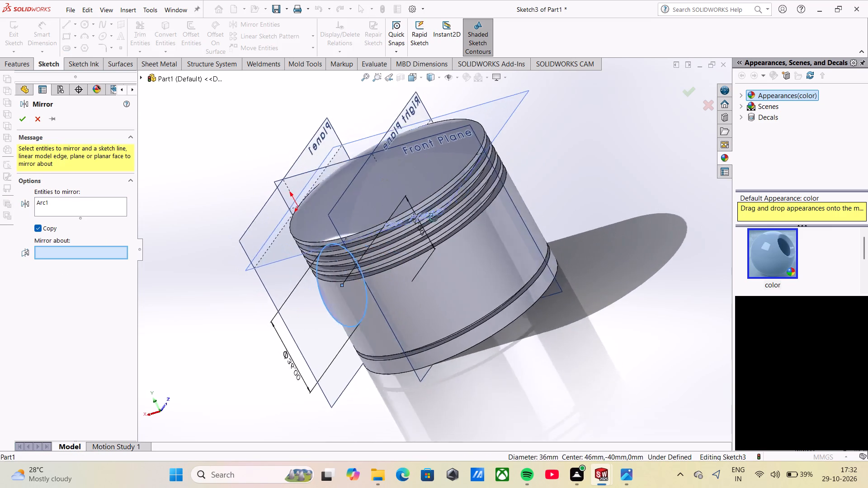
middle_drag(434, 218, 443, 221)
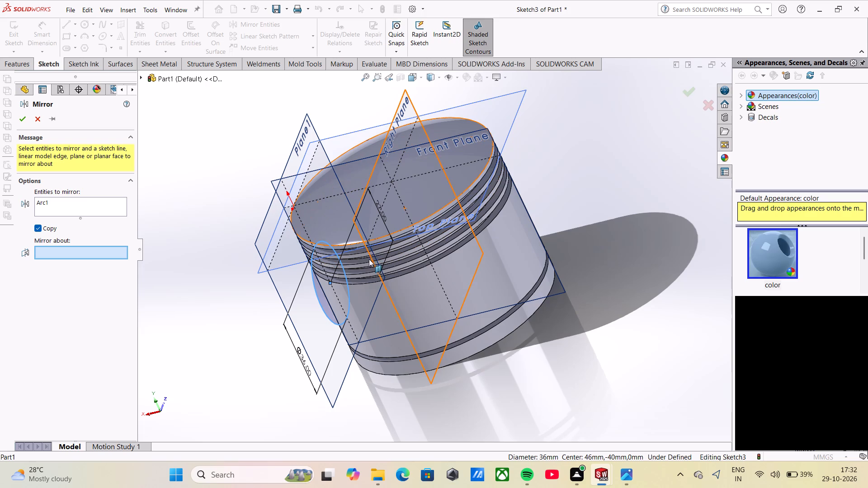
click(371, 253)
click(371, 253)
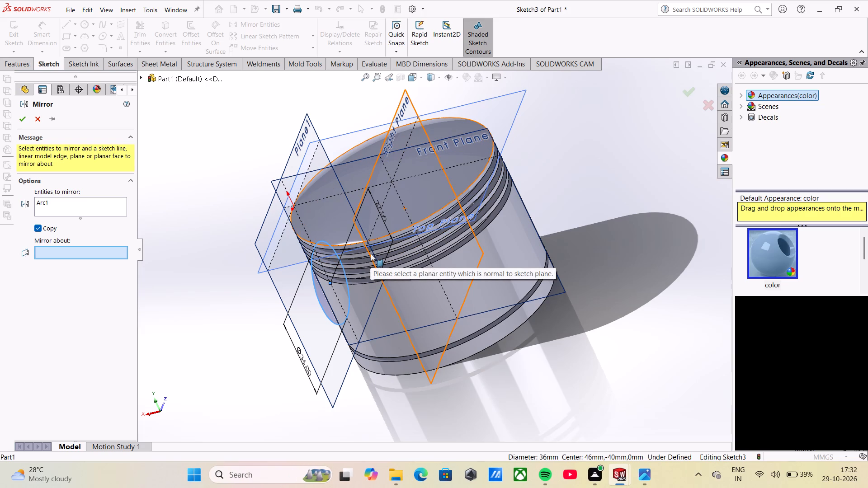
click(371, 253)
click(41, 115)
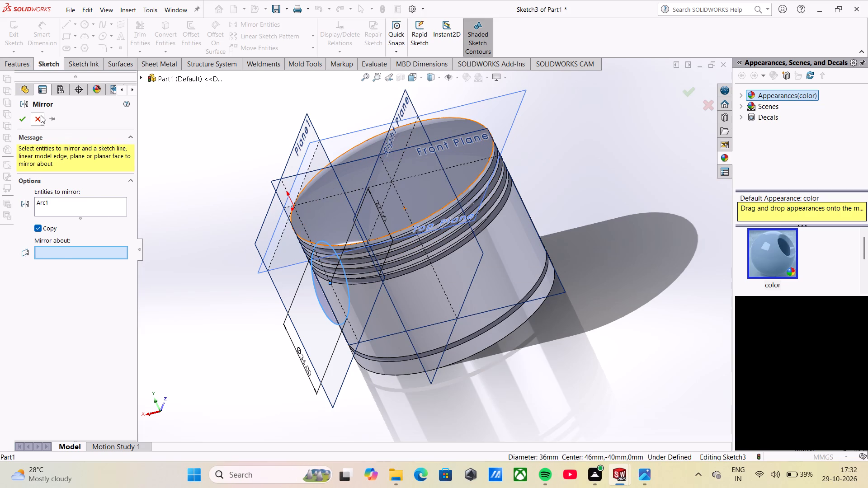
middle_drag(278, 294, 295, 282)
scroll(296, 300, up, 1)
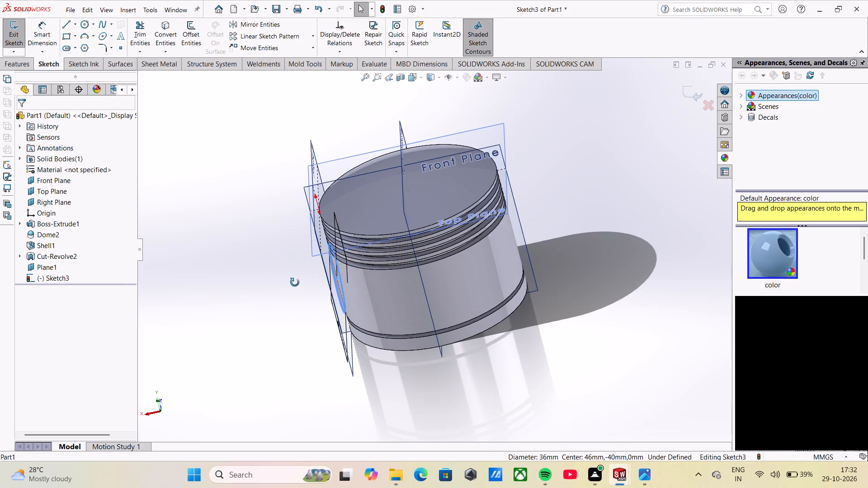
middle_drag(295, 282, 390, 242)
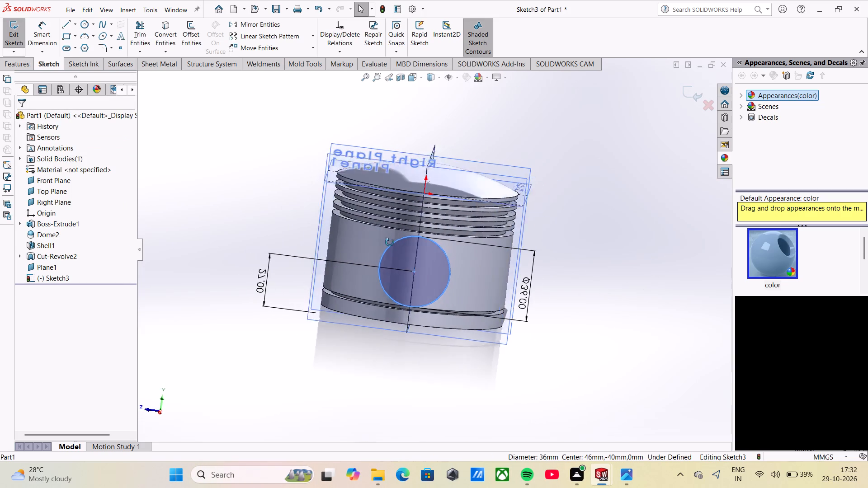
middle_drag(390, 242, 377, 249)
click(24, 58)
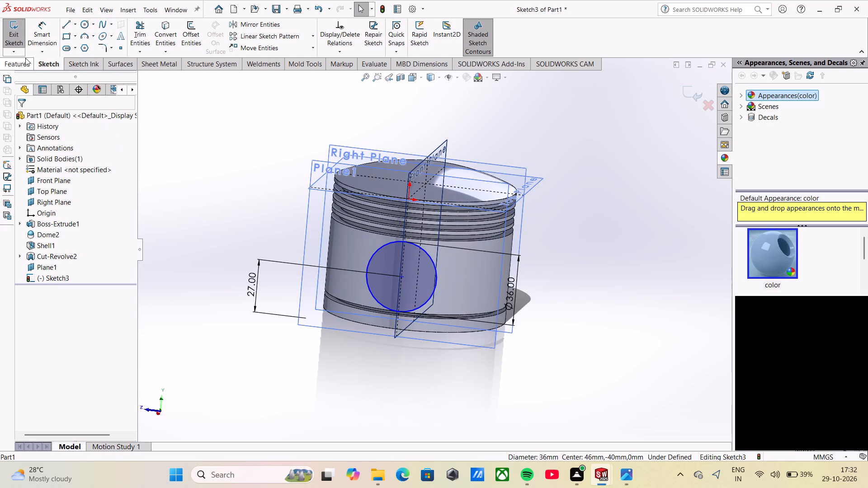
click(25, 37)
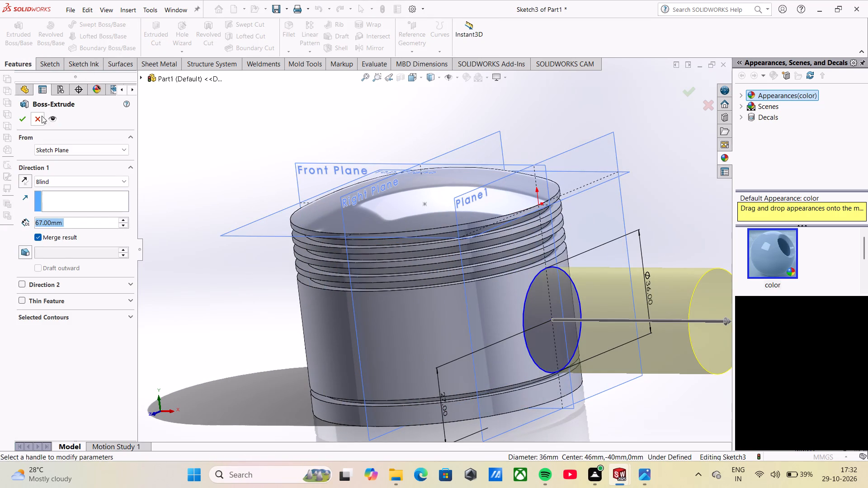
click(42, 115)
Try to extrude-cut the 36 mm circle into the piston's side wall with a blind depth of 4 mm.
click(147, 35)
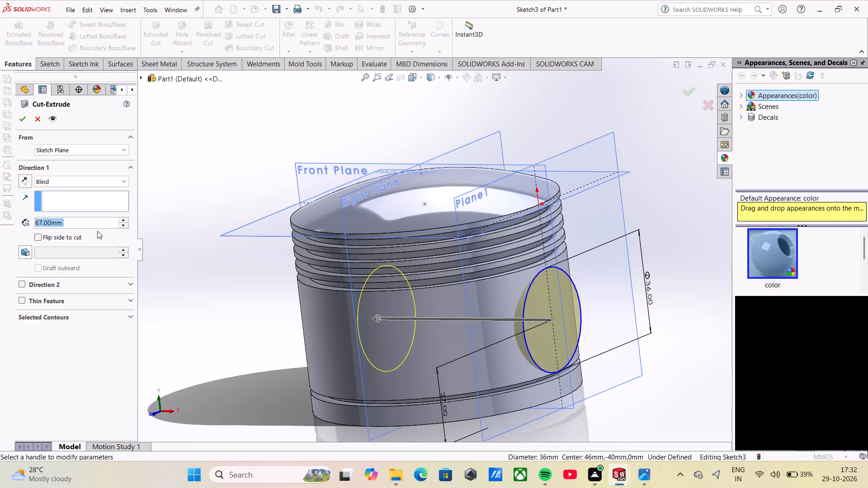
key(4)
key(Return)
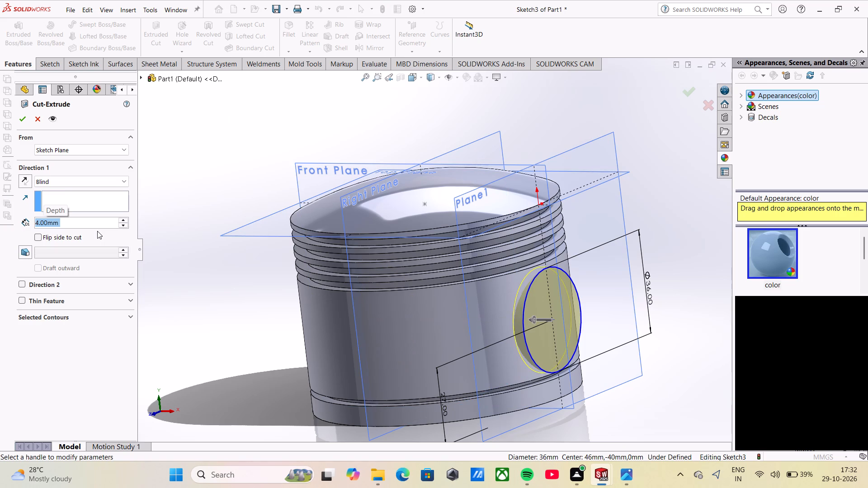
click(29, 113)
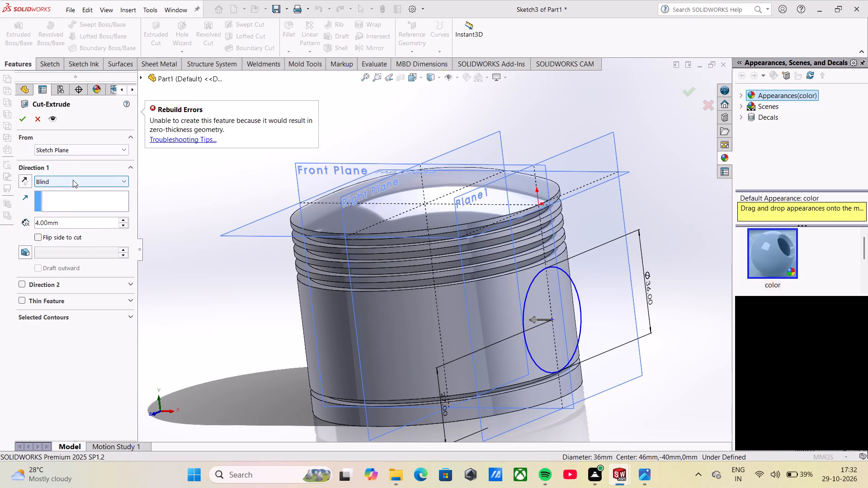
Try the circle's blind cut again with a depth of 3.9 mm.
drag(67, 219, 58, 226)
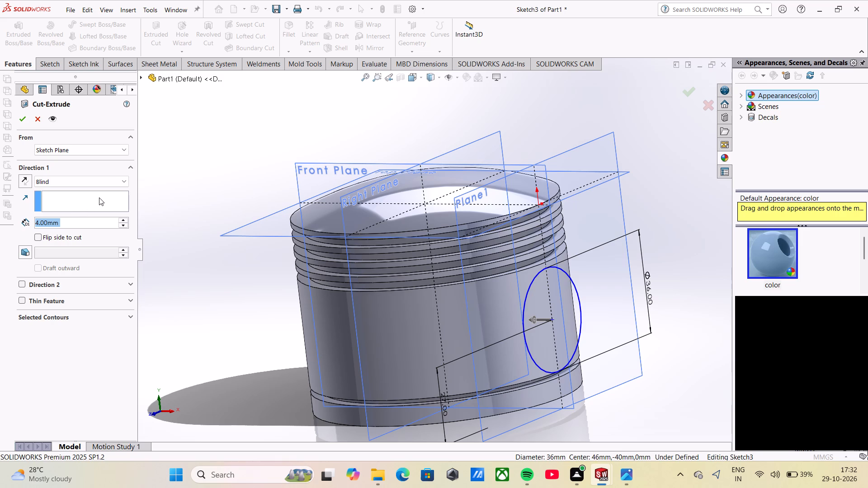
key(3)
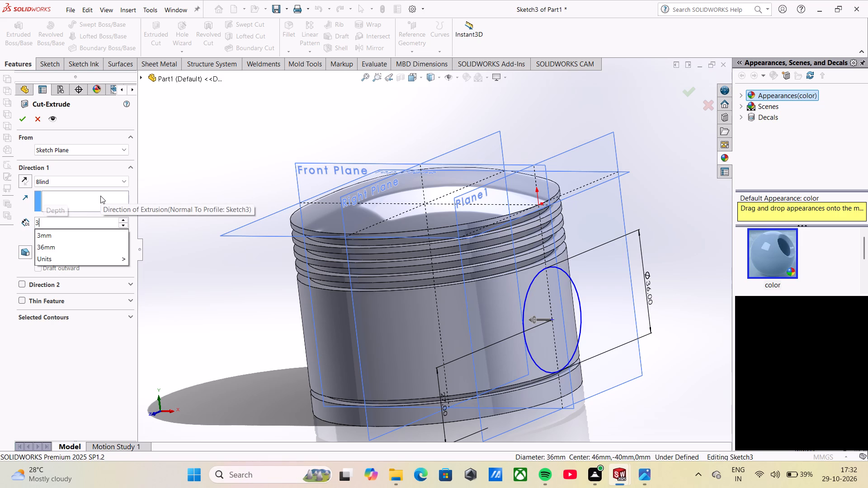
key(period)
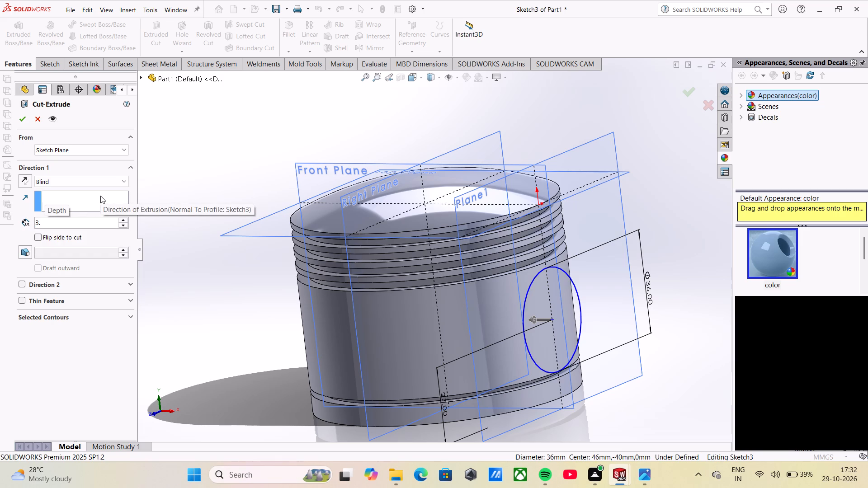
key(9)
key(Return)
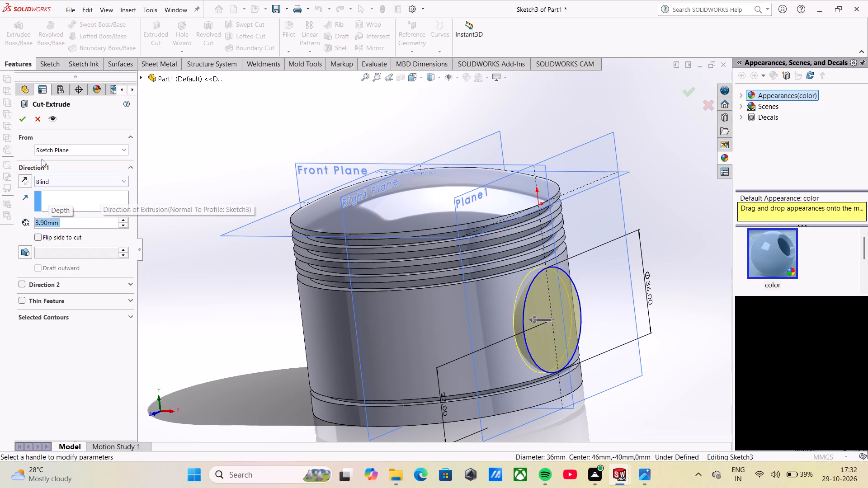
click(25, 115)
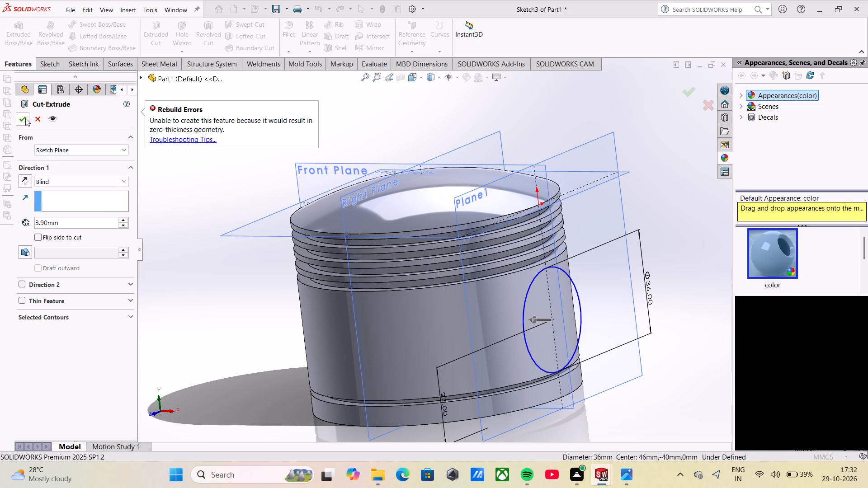
Inspect the piston from below and around the side, and try the circle's blind cut with a depth of 3.5 mm.
middle_drag(357, 296, 348, 191)
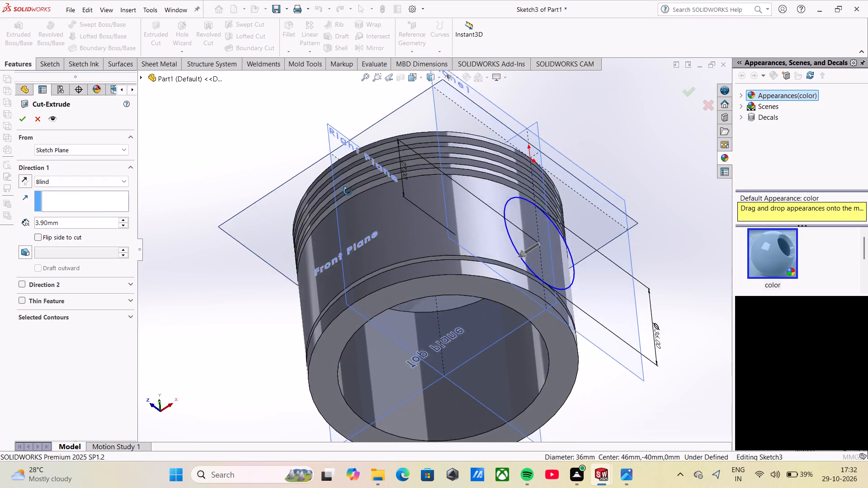
middle_drag(348, 191, 353, 193)
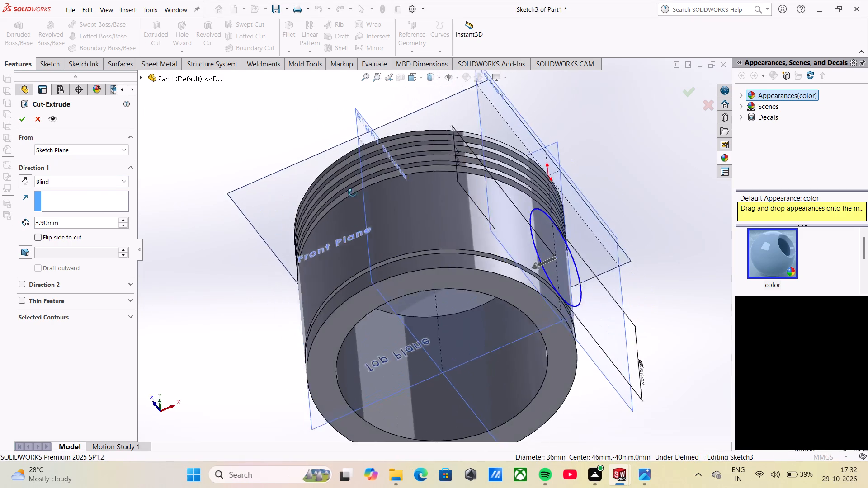
middle_drag(353, 193, 425, 76)
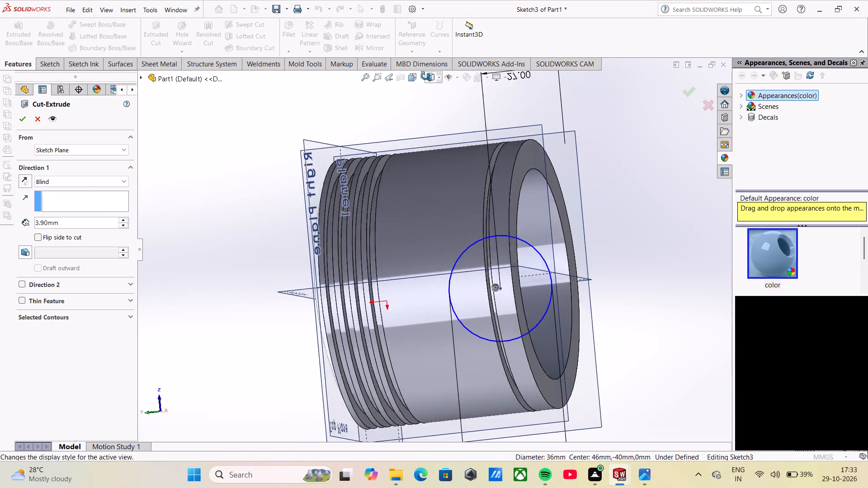
middle_drag(425, 76, 355, 155)
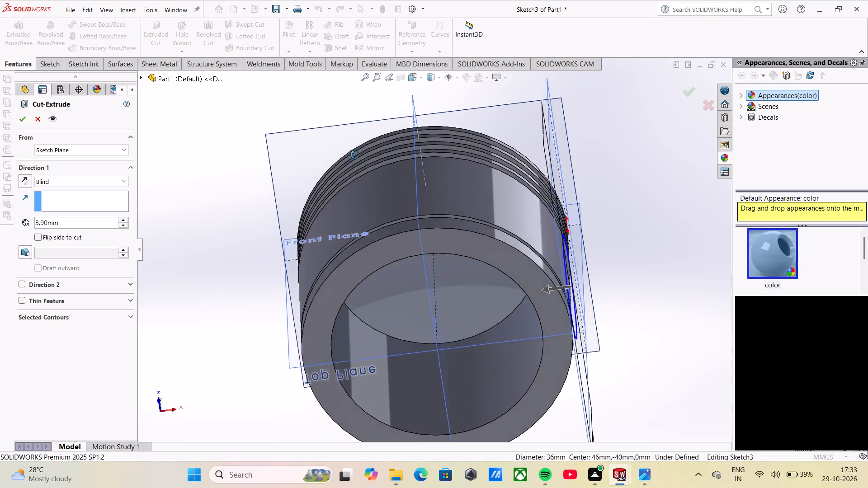
middle_drag(355, 155, 331, 253)
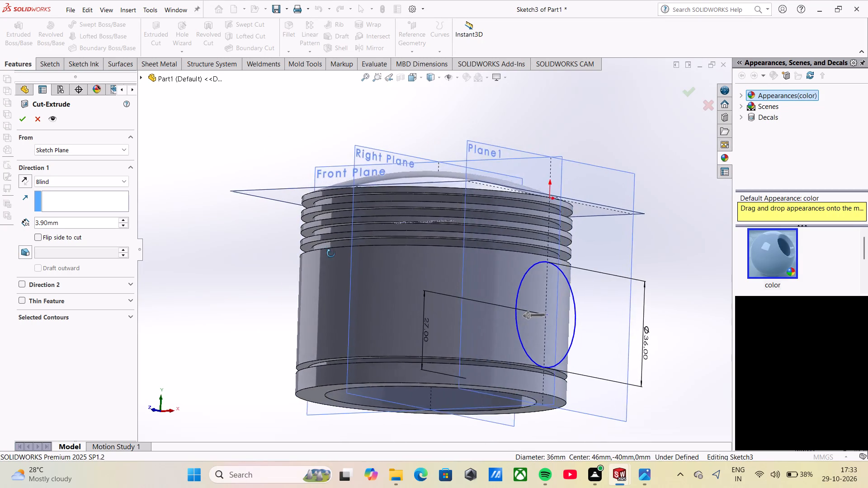
middle_drag(331, 253, 343, 257)
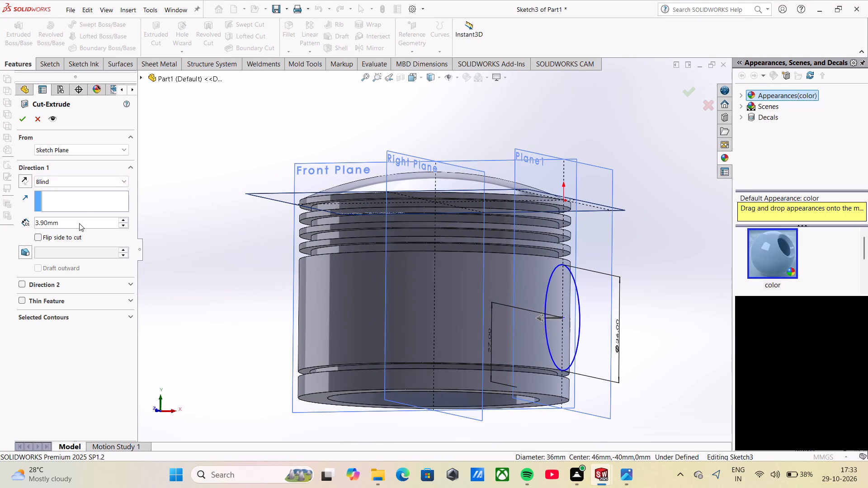
drag(79, 223, 19, 231)
text(3.5)
key(Return)
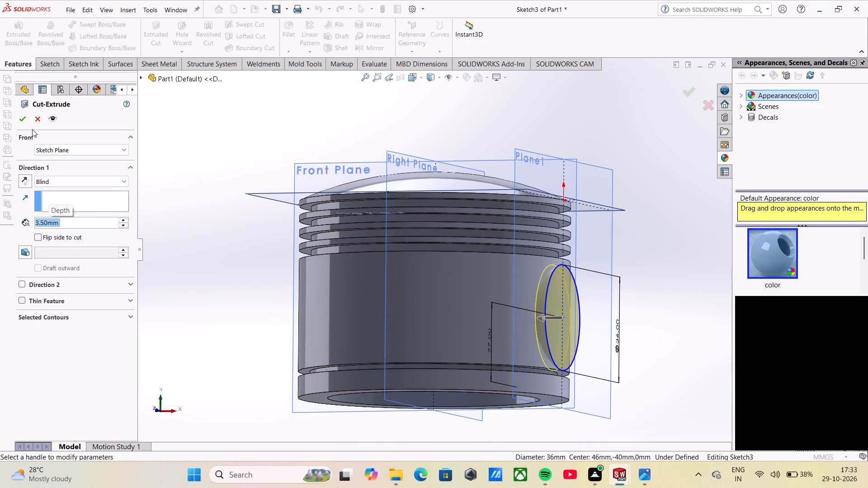
click(23, 116)
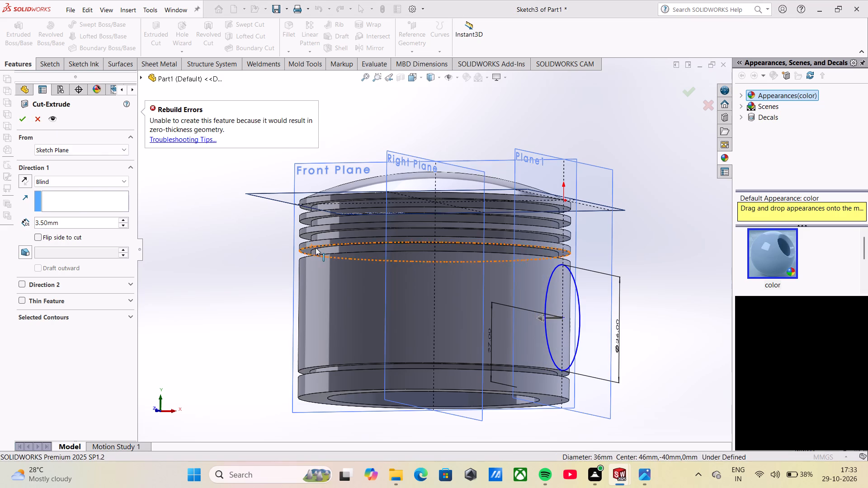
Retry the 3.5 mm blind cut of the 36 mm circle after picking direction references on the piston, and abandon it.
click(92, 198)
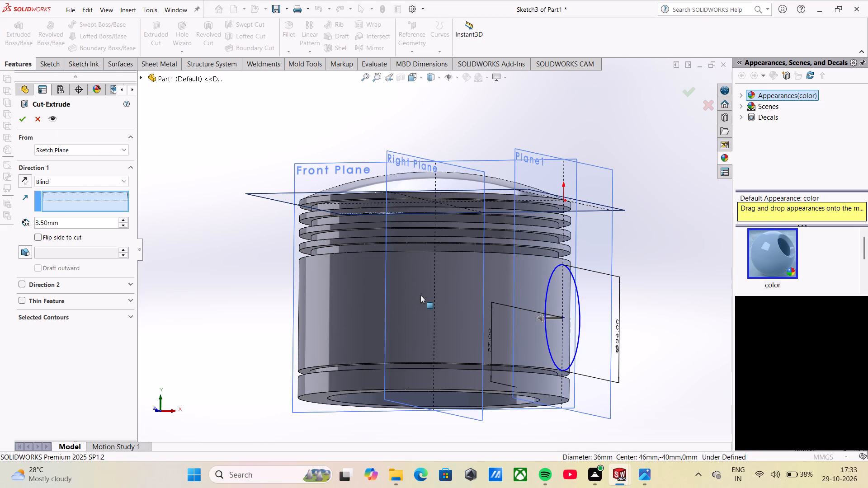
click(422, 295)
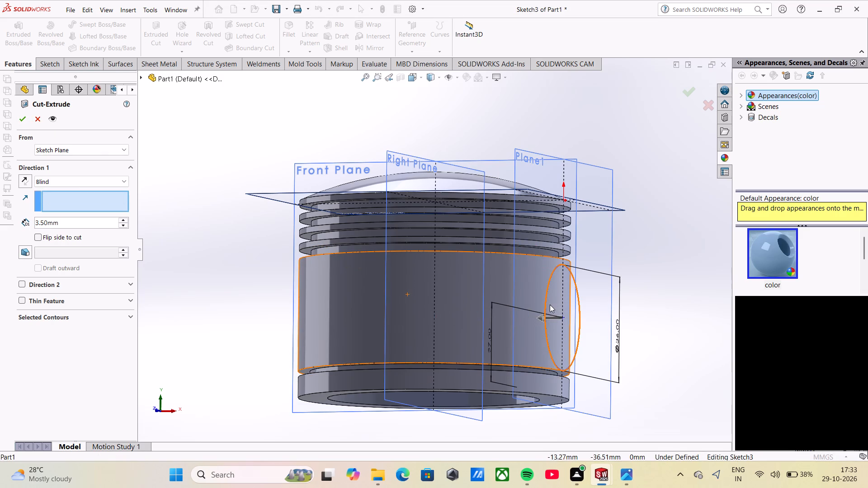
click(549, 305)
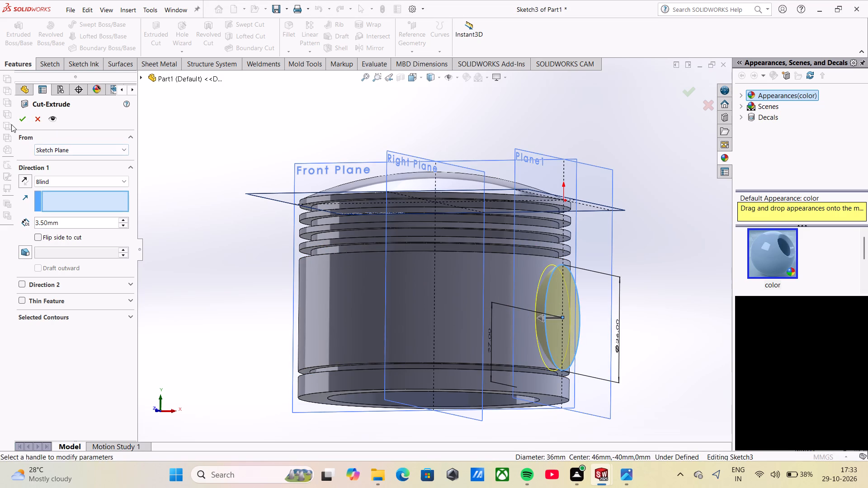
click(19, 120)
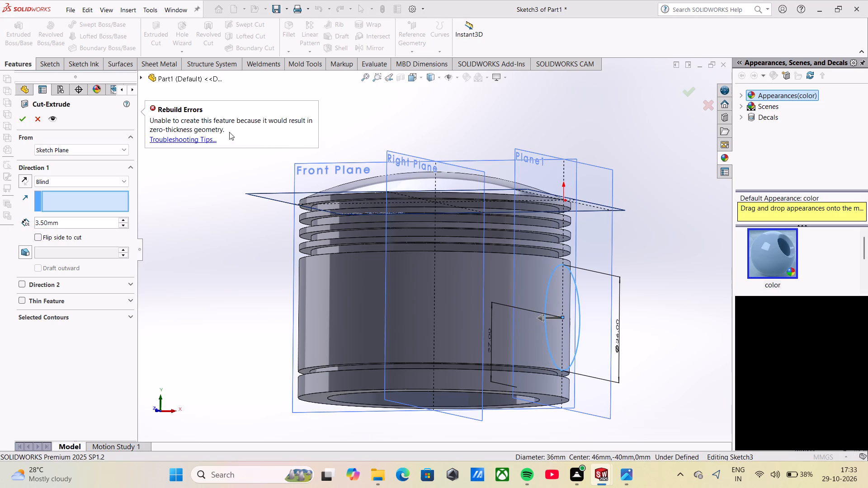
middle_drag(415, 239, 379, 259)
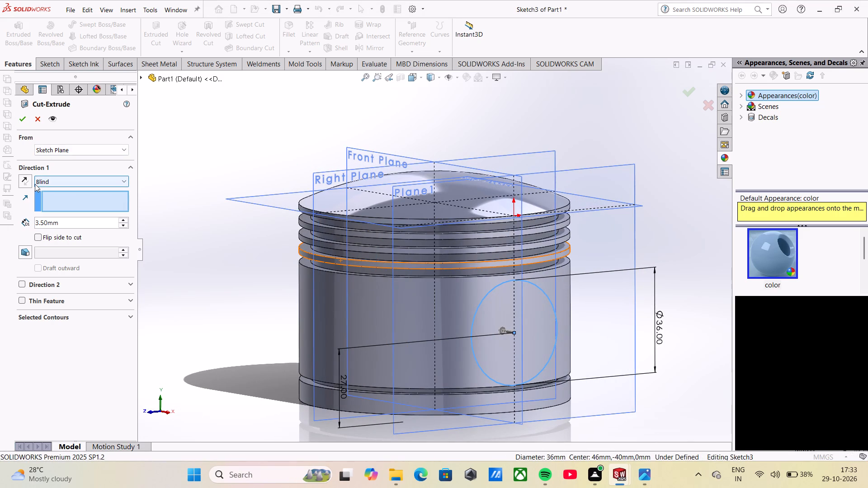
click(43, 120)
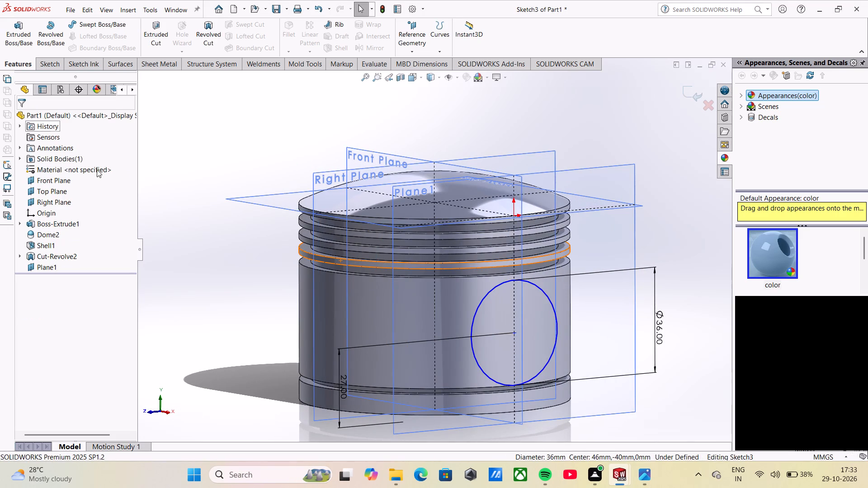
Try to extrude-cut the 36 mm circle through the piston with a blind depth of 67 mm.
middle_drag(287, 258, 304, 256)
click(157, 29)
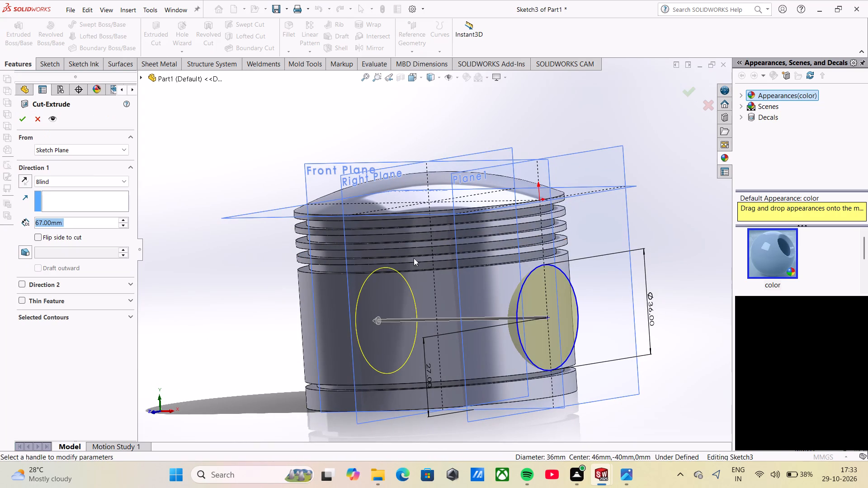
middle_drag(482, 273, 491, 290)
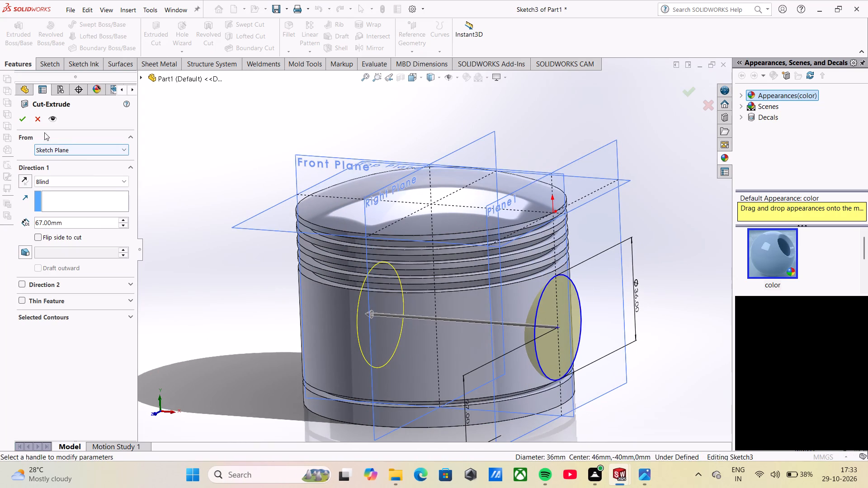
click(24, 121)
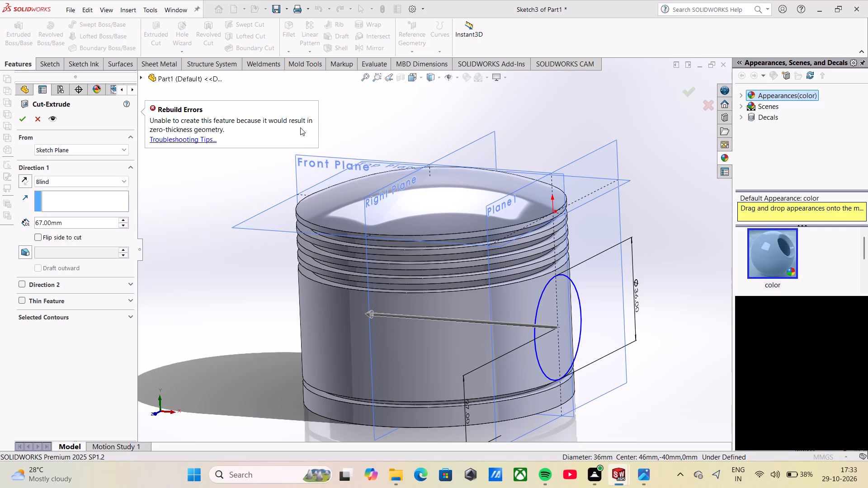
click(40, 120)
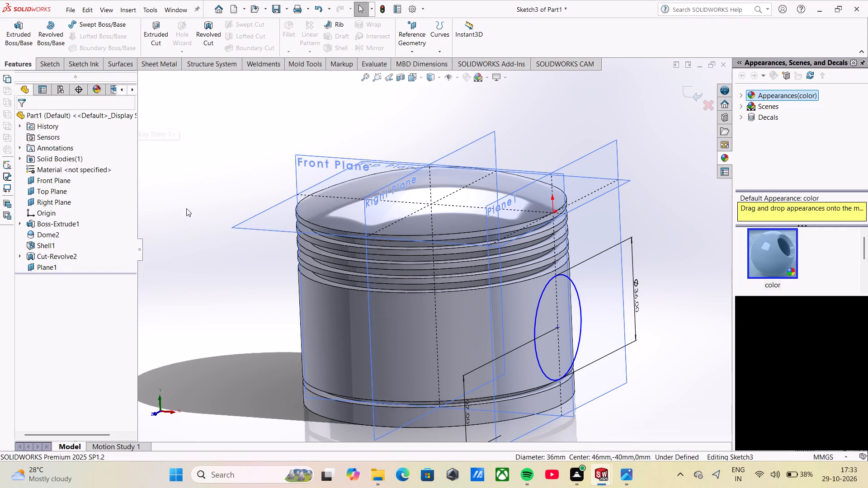
Sketch a circle about 19 mm in diameter inside the 36 mm circle, sharing its centre.
middle_drag(460, 319, 449, 315)
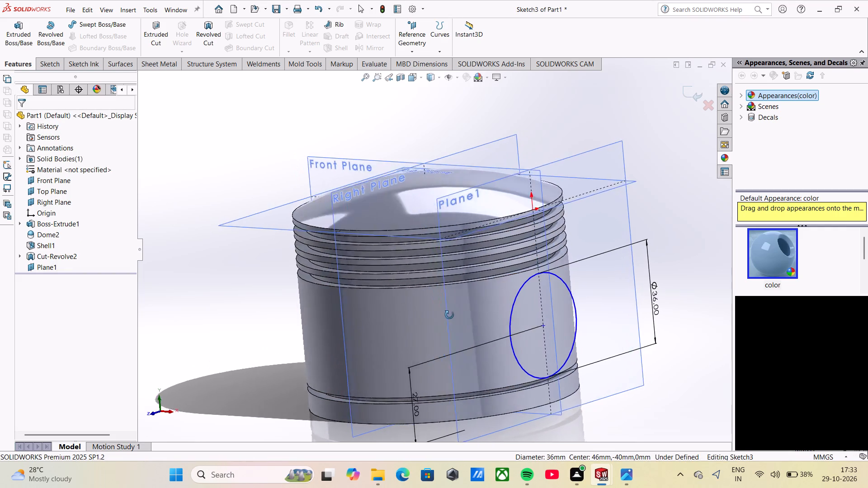
middle_drag(449, 315, 432, 156)
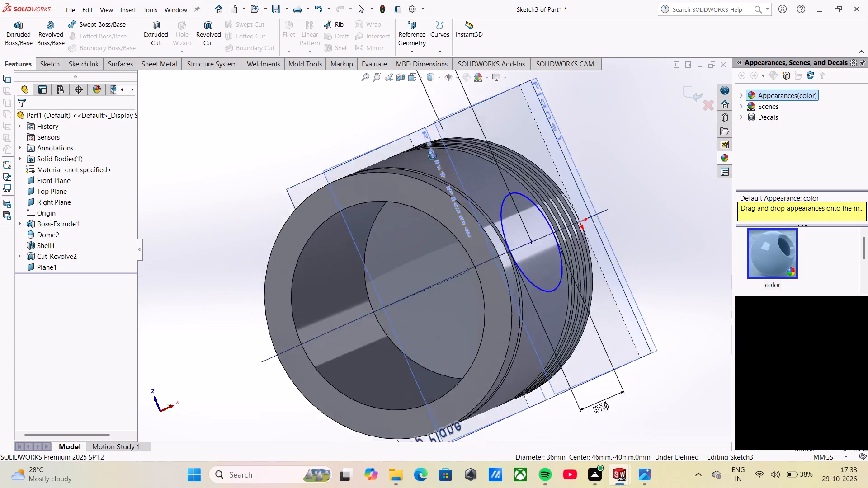
middle_drag(432, 156, 451, 205)
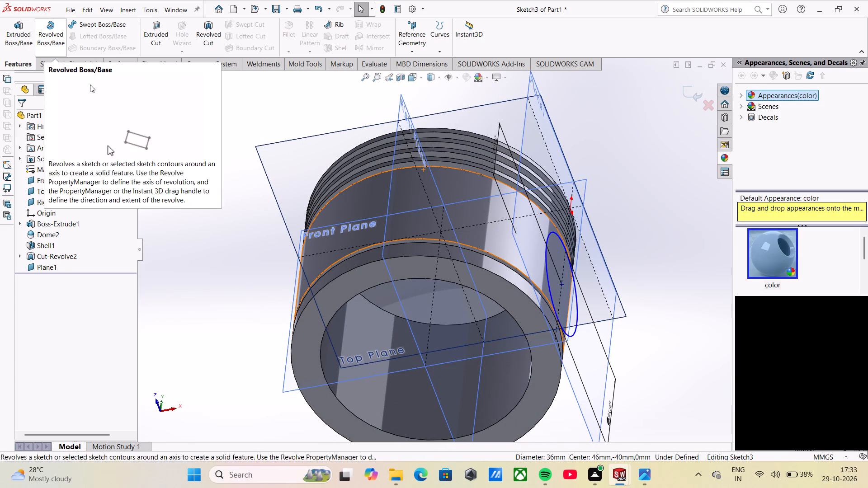
middle_drag(304, 220, 286, 281)
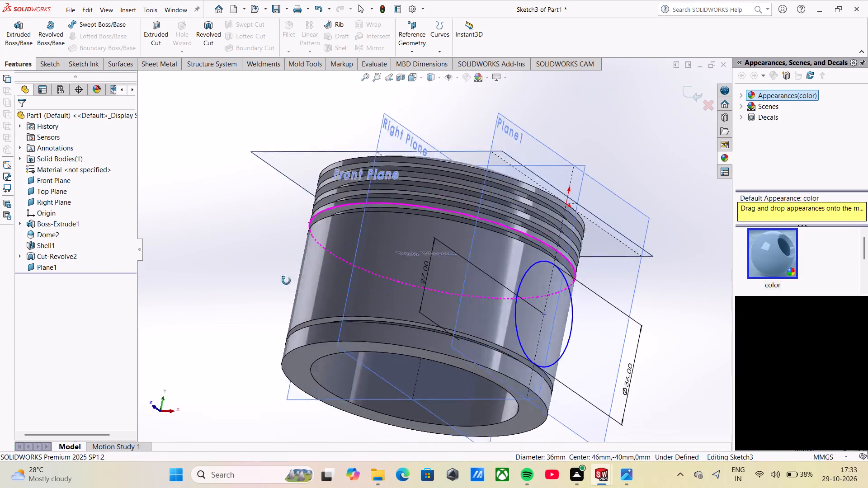
middle_drag(286, 281, 217, 291)
scroll(254, 317, up, 1)
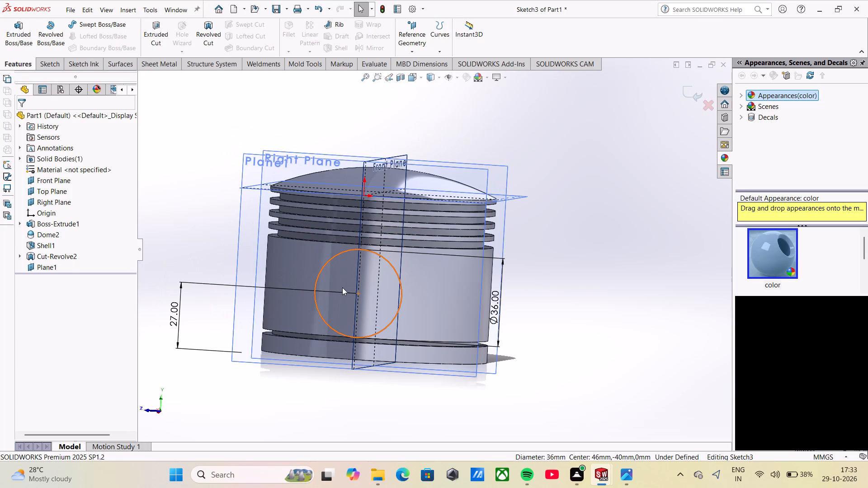
click(56, 66)
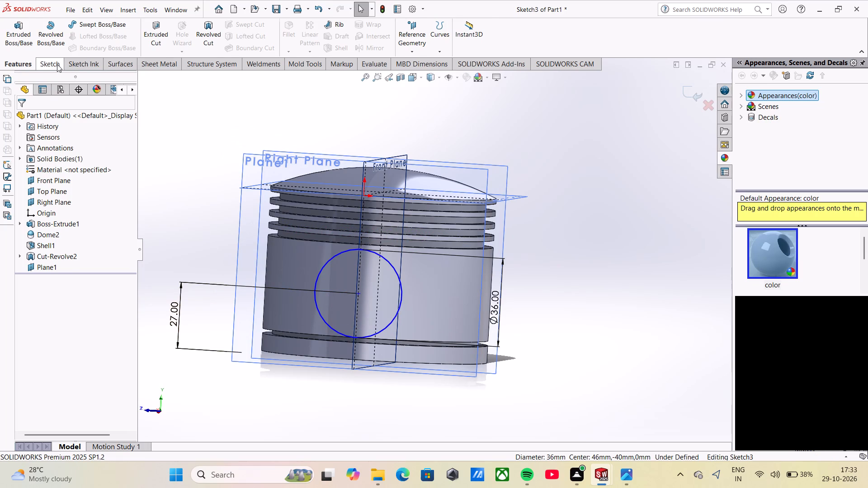
click(83, 25)
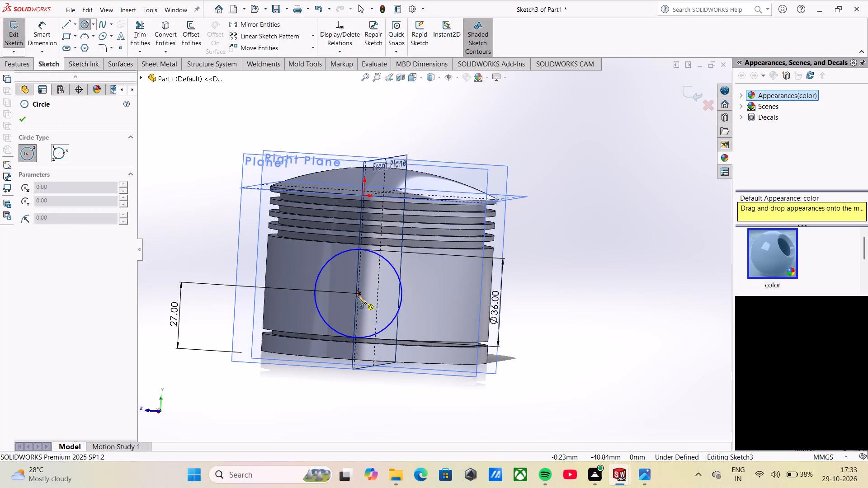
drag(358, 296, 362, 298)
click(373, 311)
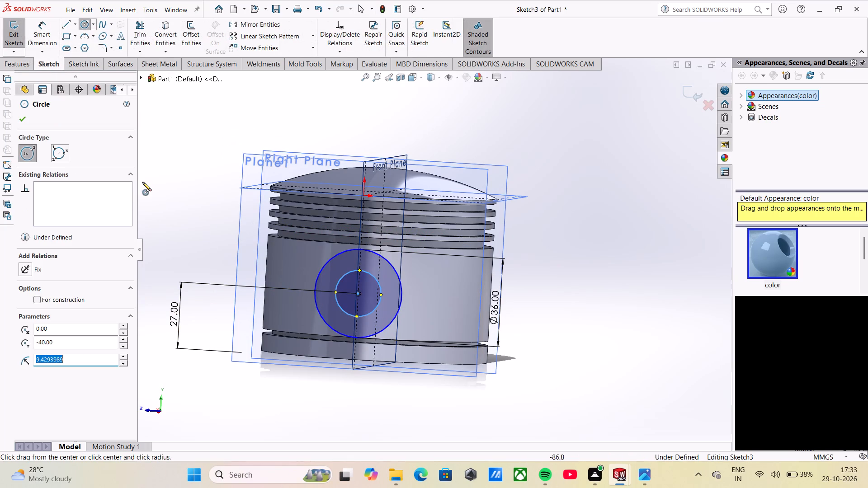
Dimension the inner circle's diameter as 22 mm.
click(40, 35)
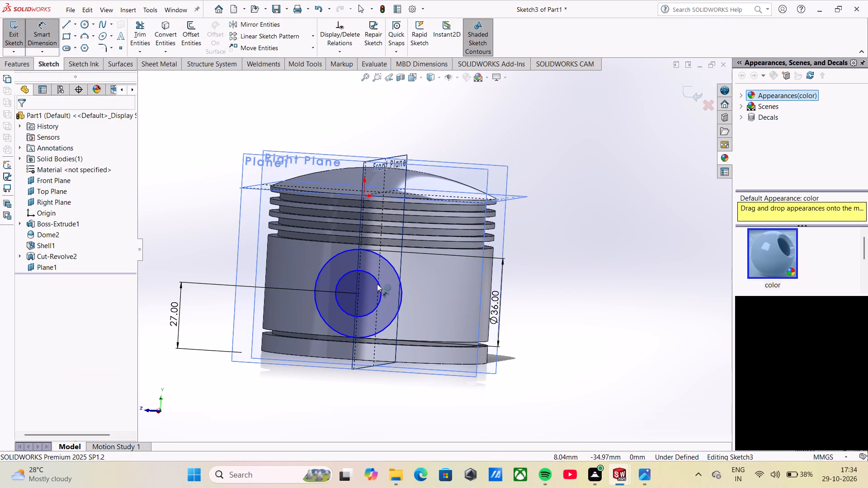
click(377, 284)
click(545, 310)
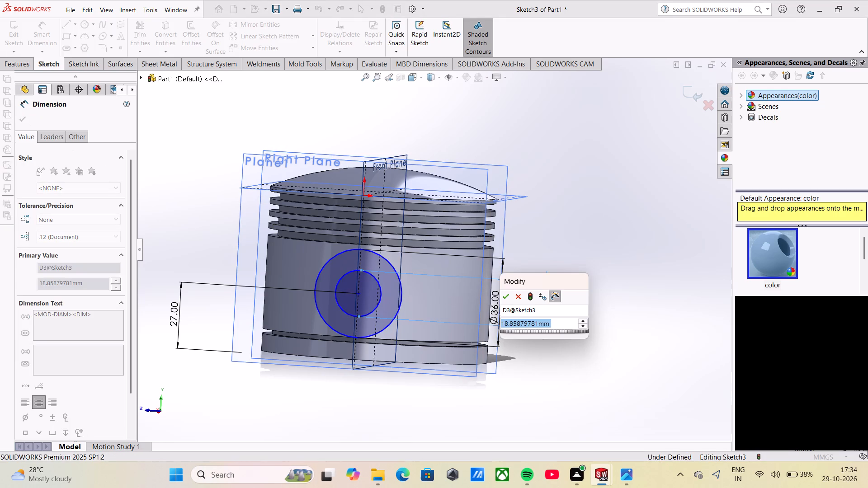
text(22)
key(Return)
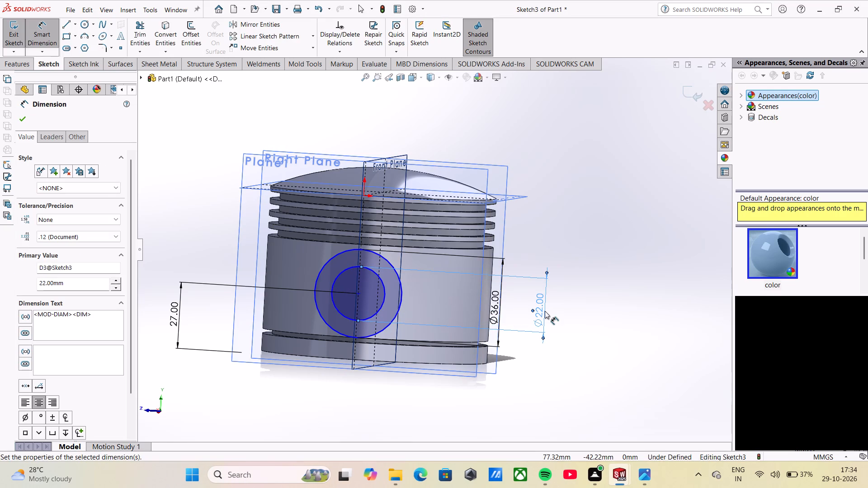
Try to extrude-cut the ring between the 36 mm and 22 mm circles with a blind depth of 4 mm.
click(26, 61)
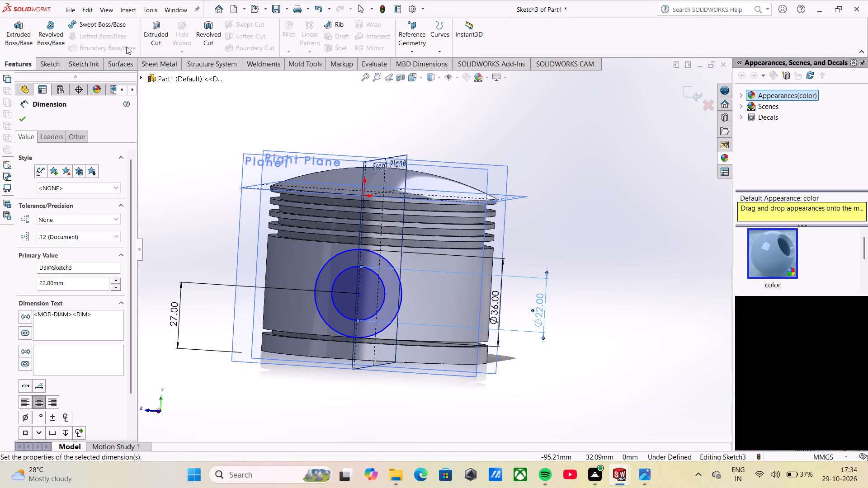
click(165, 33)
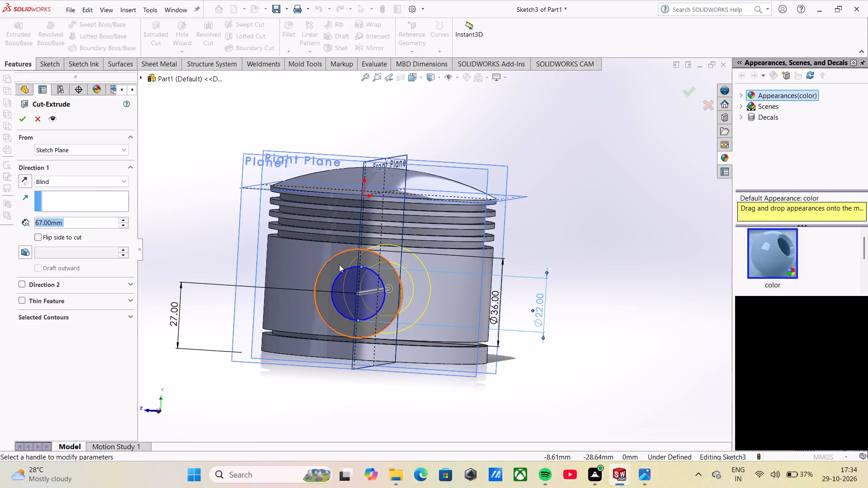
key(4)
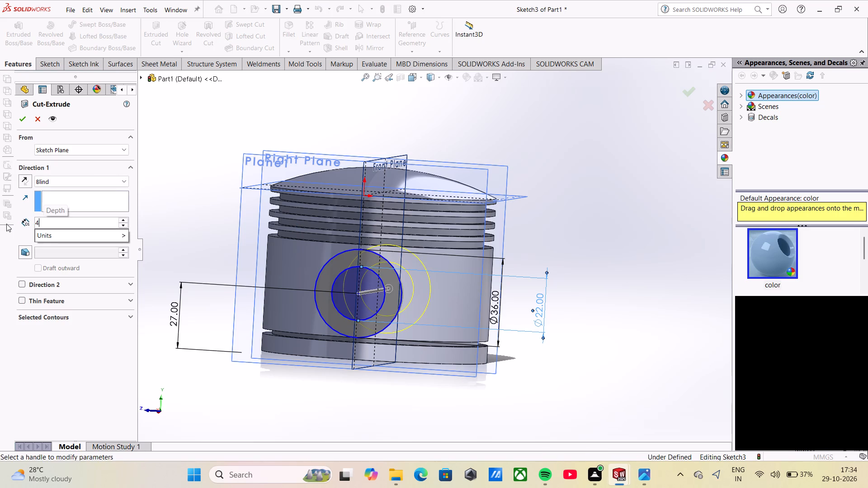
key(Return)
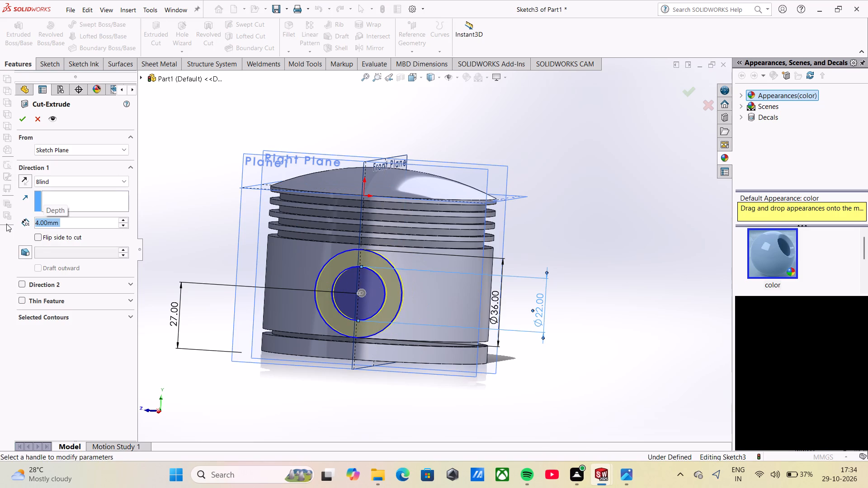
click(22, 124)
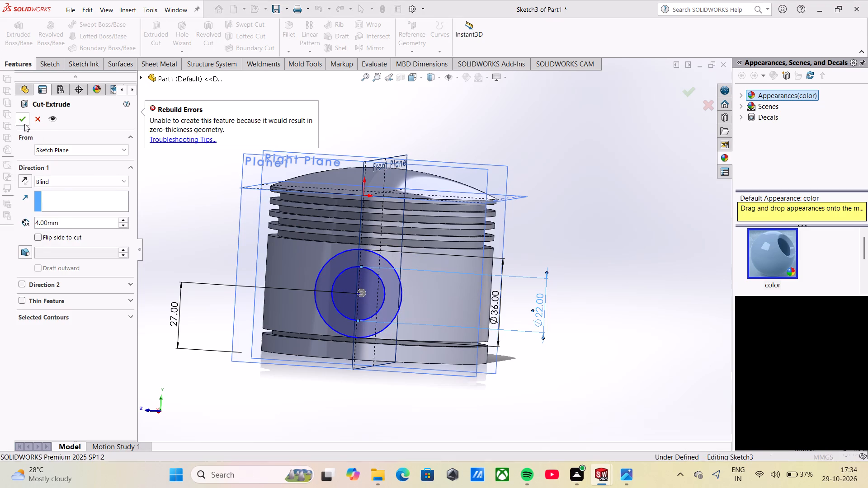
Examine from several angles how the concentric circles sit against the piston's side wall, and abandon the 4 mm cut.
middle_drag(455, 276, 434, 283)
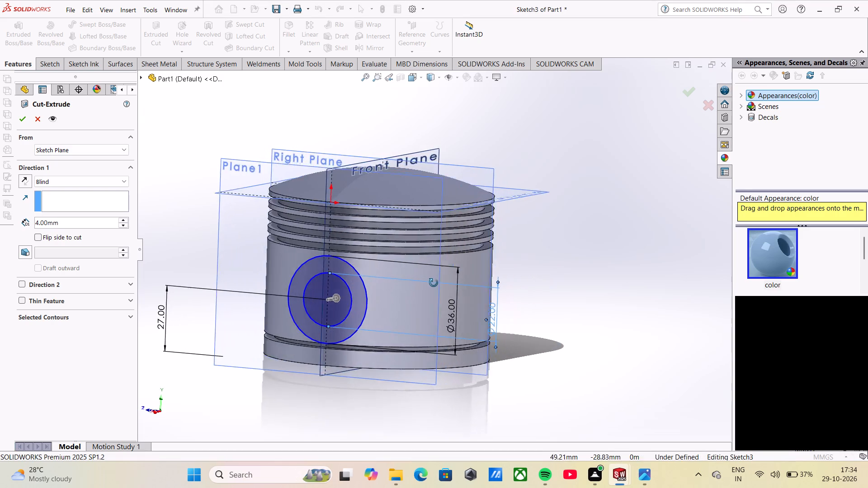
middle_drag(434, 283, 390, 293)
middle_drag(383, 291, 366, 282)
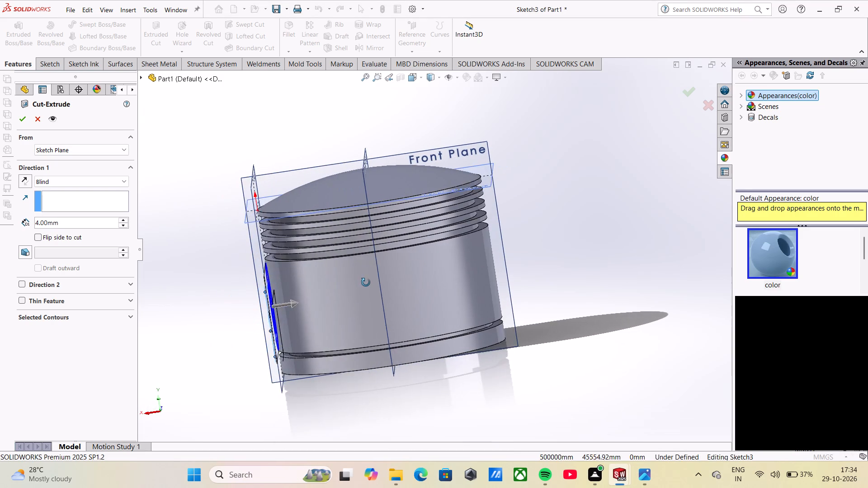
middle_drag(366, 282, 372, 275)
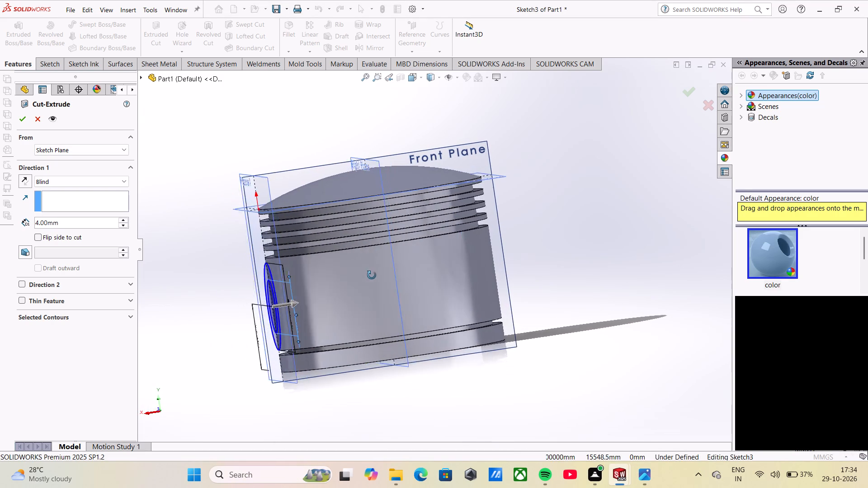
middle_drag(372, 275, 369, 275)
scroll(256, 287, down, 3)
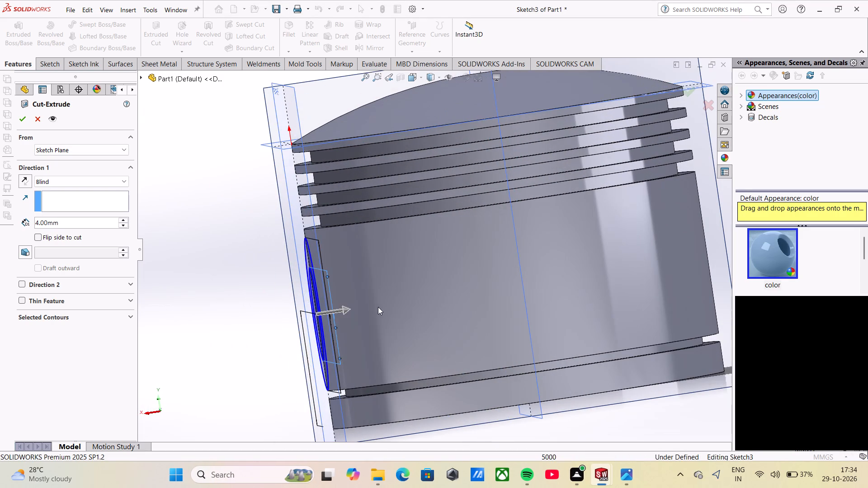
middle_click(371, 306)
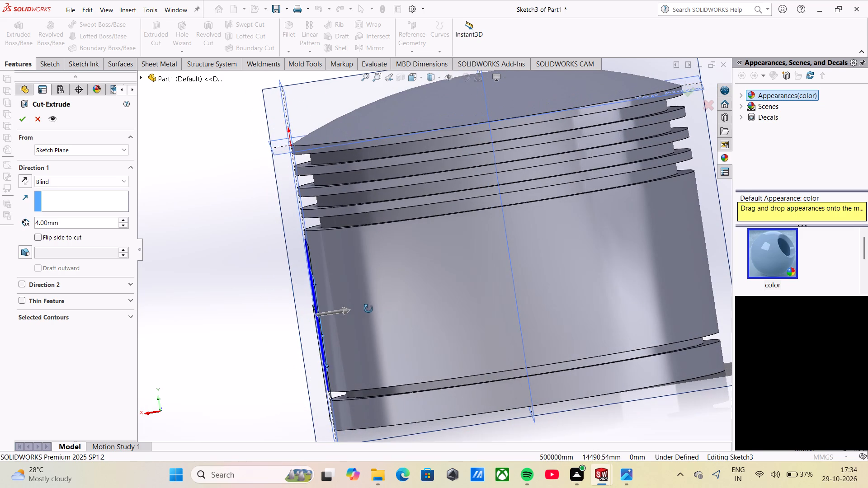
middle_drag(369, 309, 374, 309)
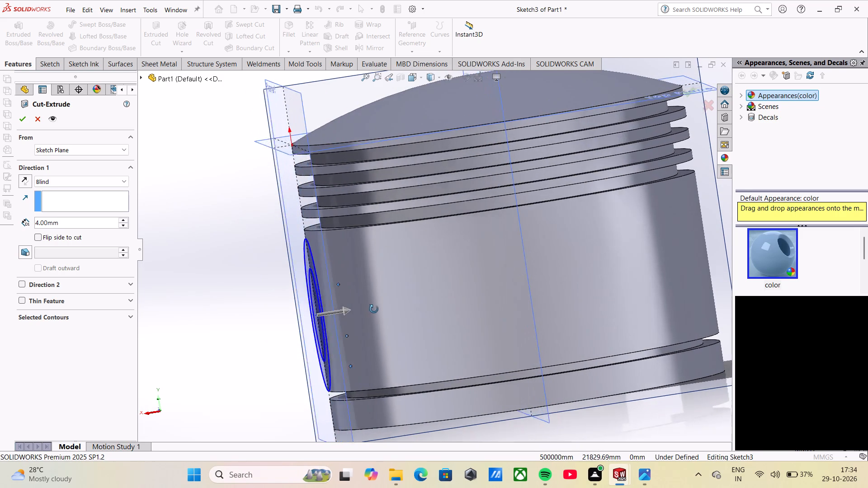
middle_drag(374, 309, 426, 305)
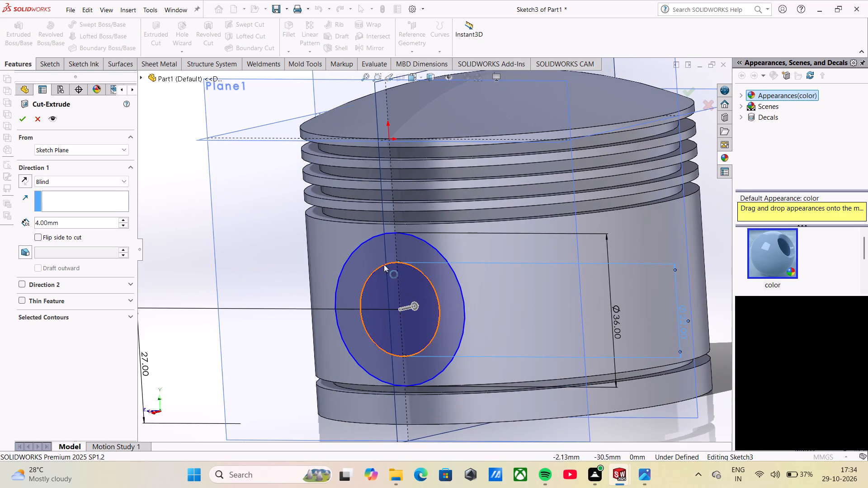
click(40, 122)
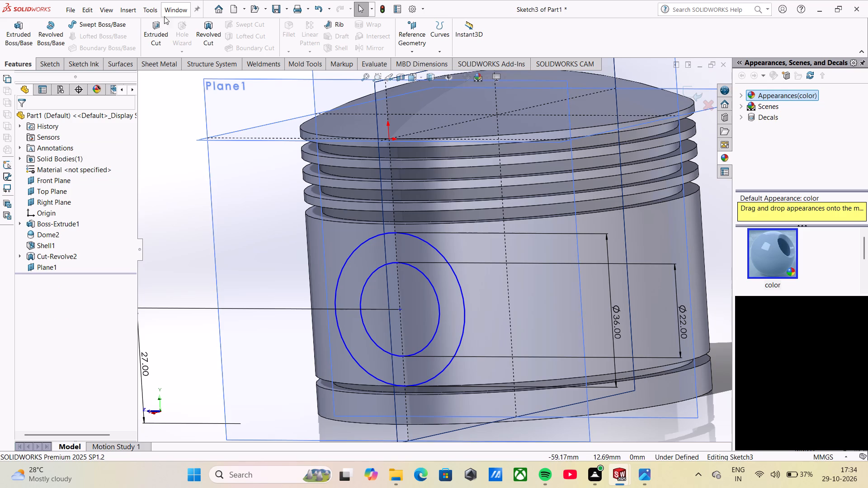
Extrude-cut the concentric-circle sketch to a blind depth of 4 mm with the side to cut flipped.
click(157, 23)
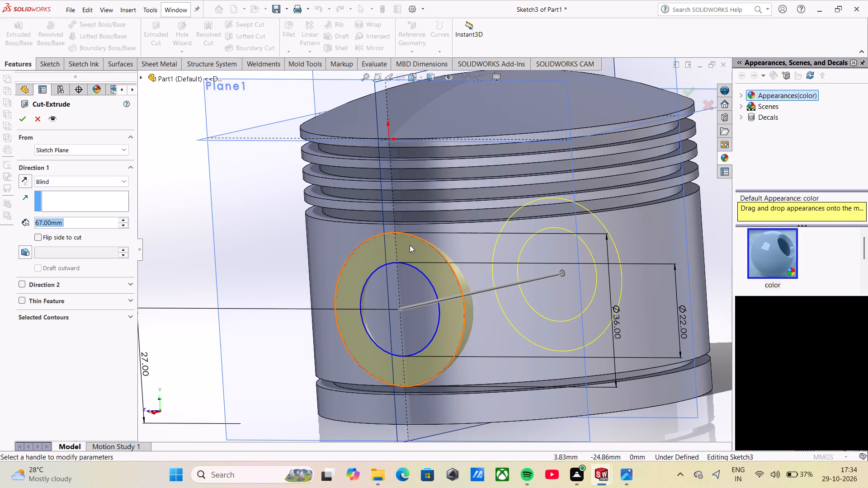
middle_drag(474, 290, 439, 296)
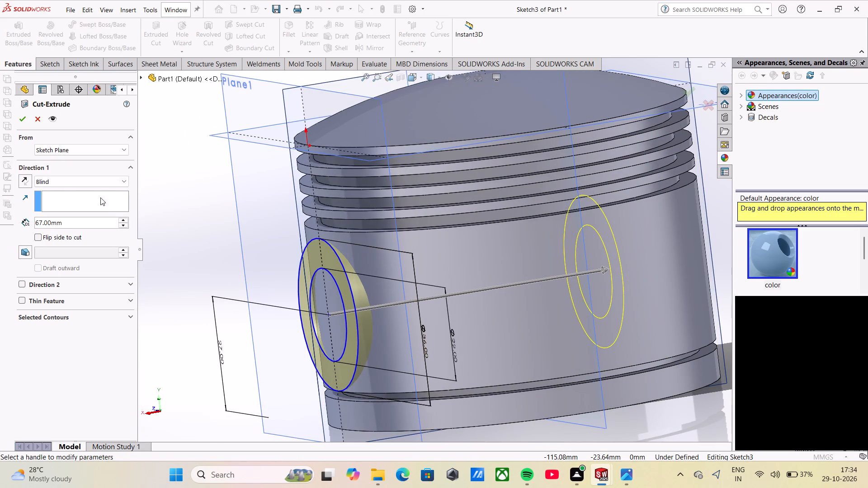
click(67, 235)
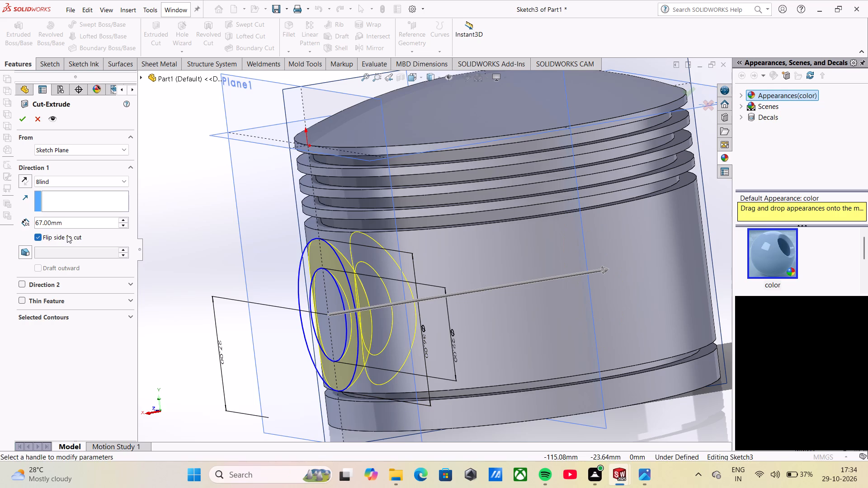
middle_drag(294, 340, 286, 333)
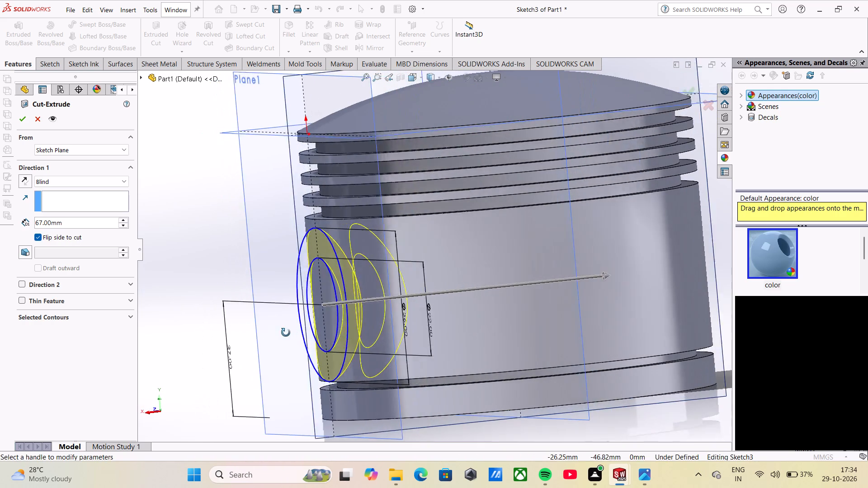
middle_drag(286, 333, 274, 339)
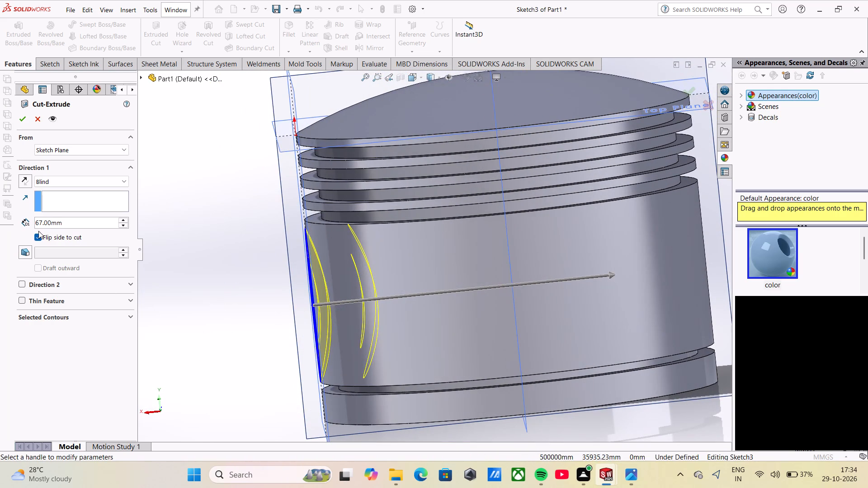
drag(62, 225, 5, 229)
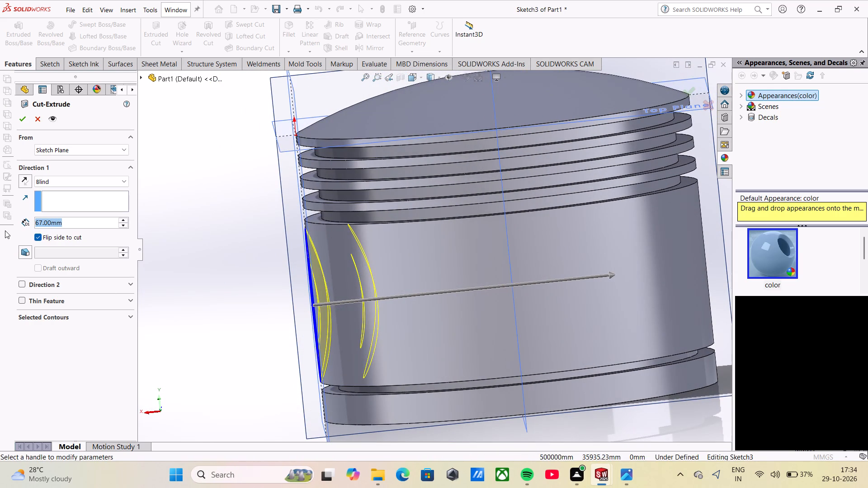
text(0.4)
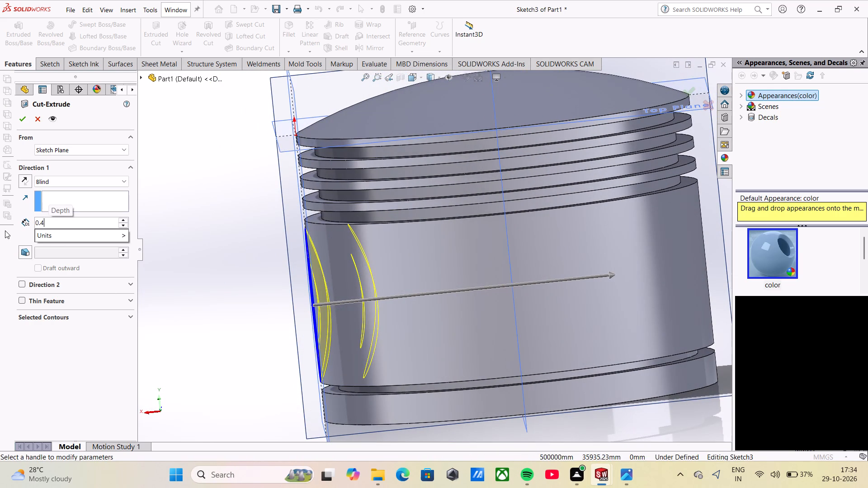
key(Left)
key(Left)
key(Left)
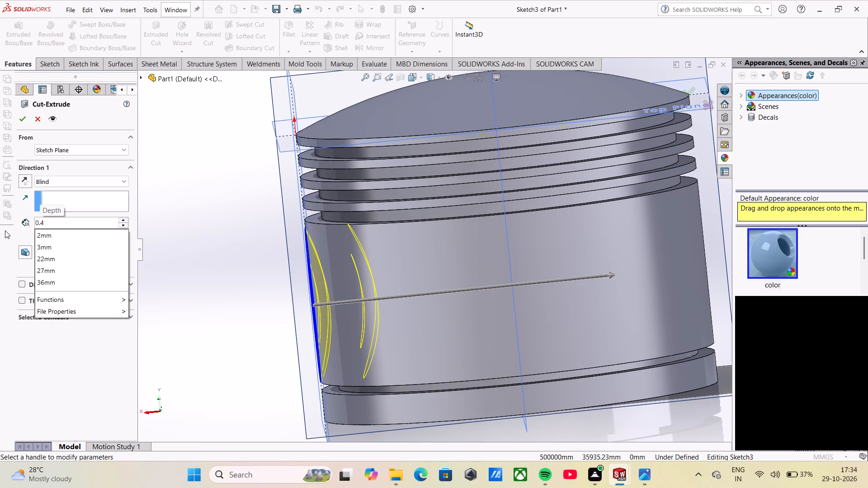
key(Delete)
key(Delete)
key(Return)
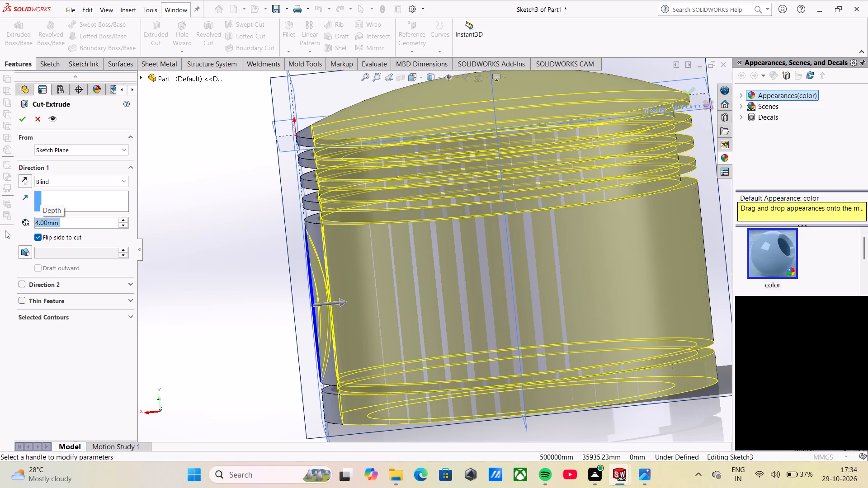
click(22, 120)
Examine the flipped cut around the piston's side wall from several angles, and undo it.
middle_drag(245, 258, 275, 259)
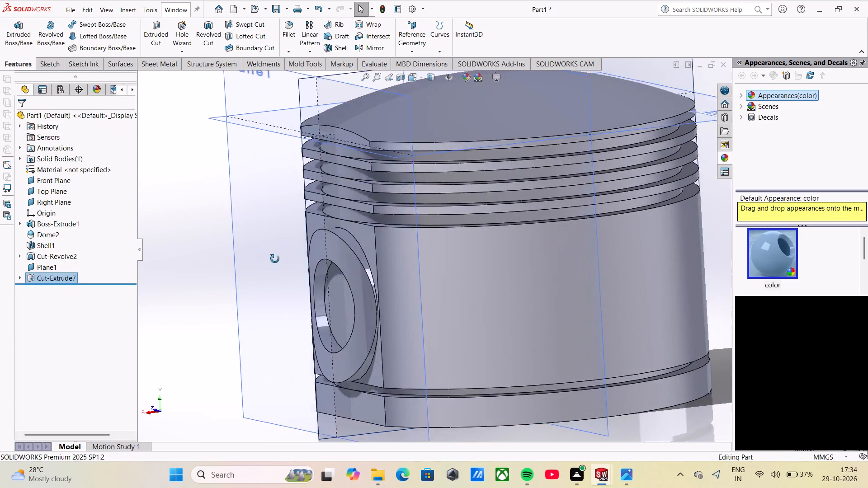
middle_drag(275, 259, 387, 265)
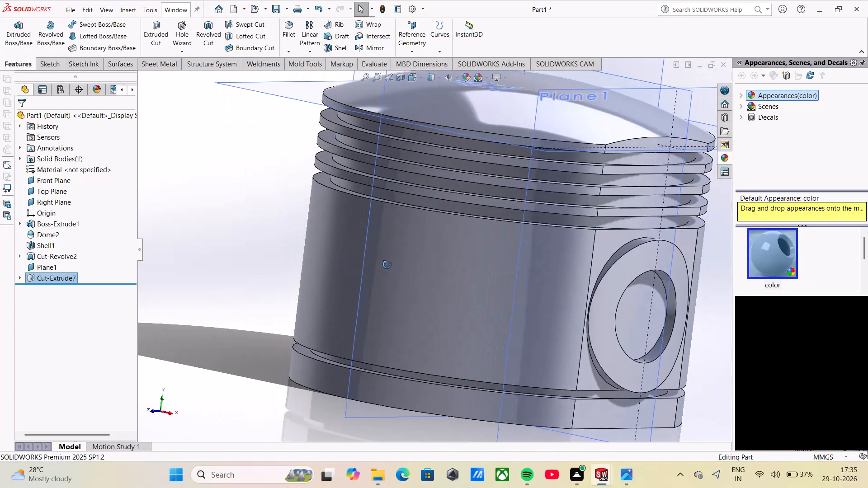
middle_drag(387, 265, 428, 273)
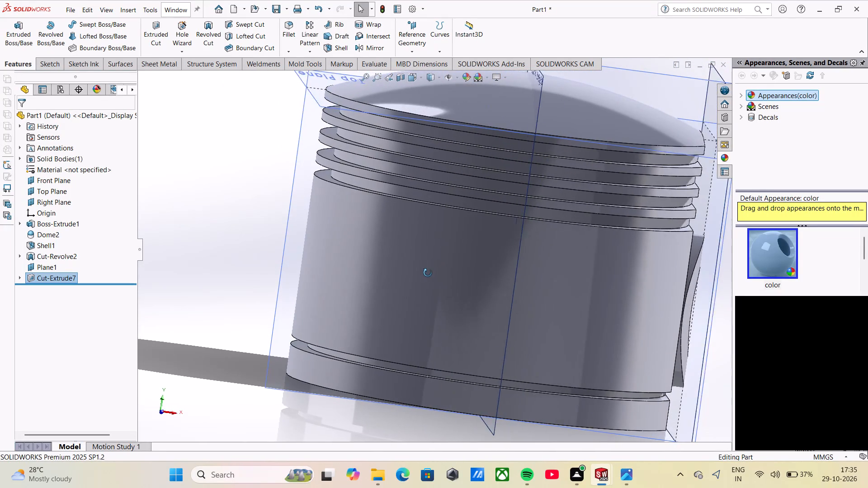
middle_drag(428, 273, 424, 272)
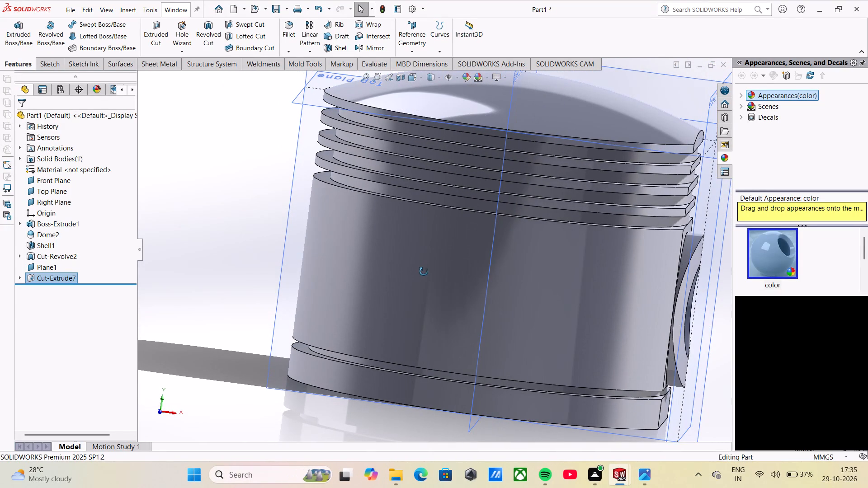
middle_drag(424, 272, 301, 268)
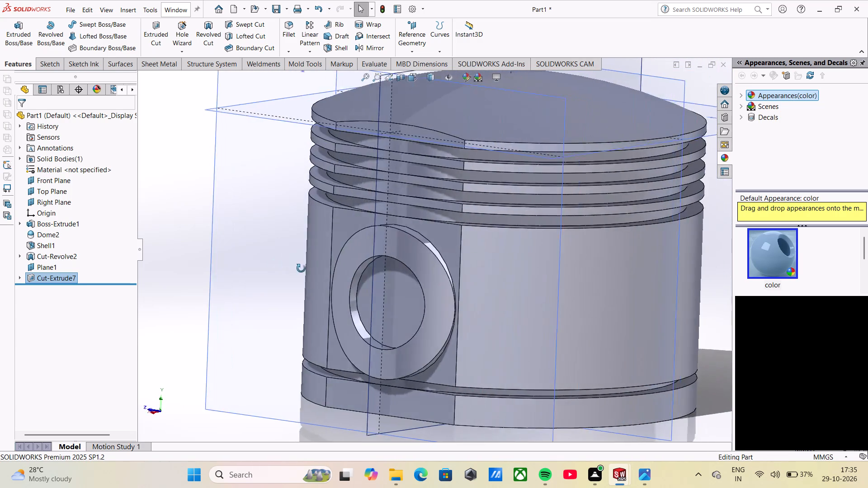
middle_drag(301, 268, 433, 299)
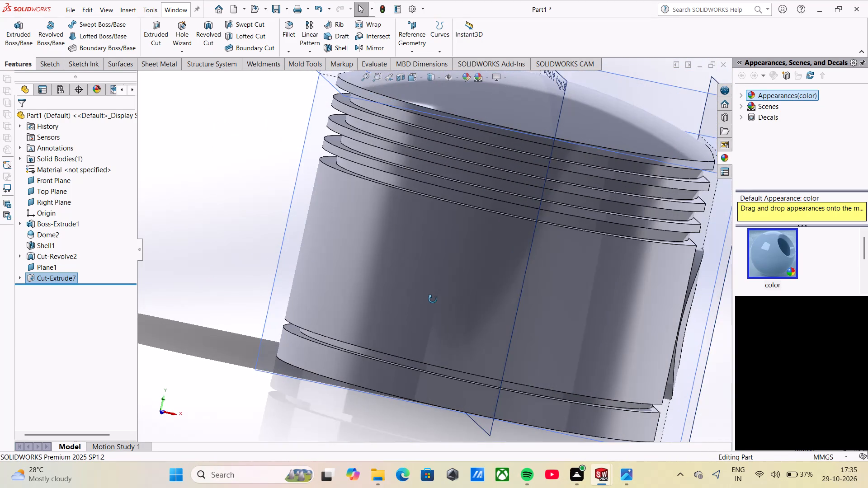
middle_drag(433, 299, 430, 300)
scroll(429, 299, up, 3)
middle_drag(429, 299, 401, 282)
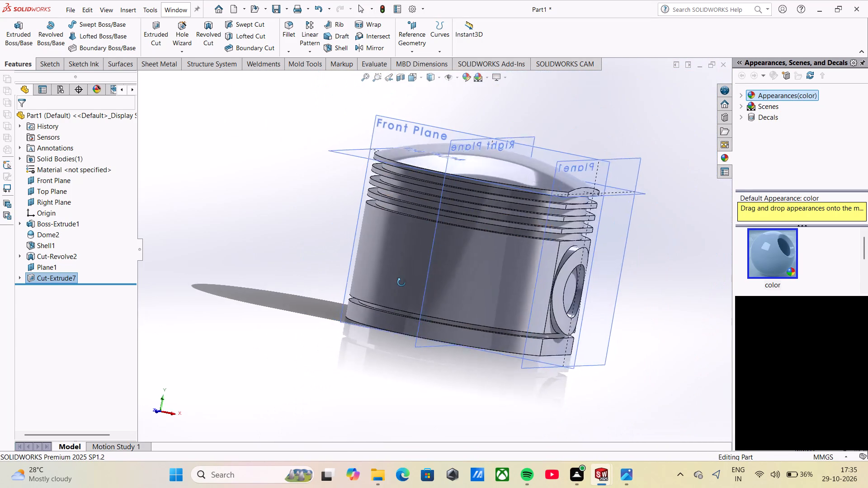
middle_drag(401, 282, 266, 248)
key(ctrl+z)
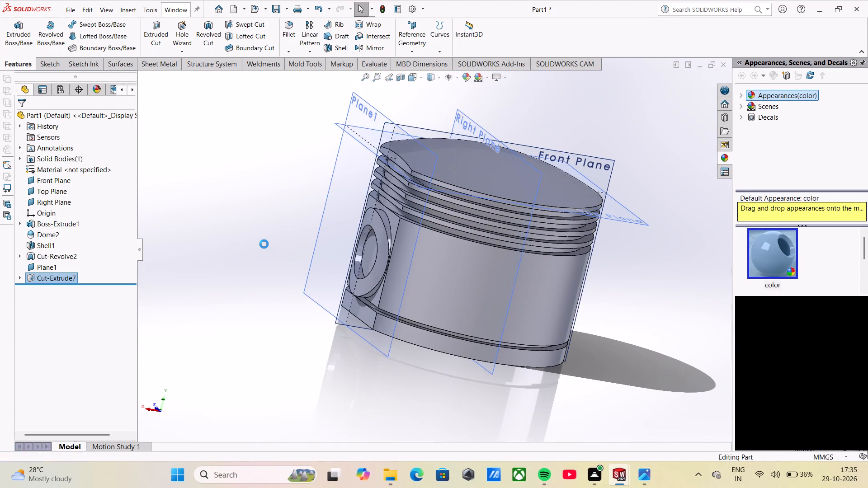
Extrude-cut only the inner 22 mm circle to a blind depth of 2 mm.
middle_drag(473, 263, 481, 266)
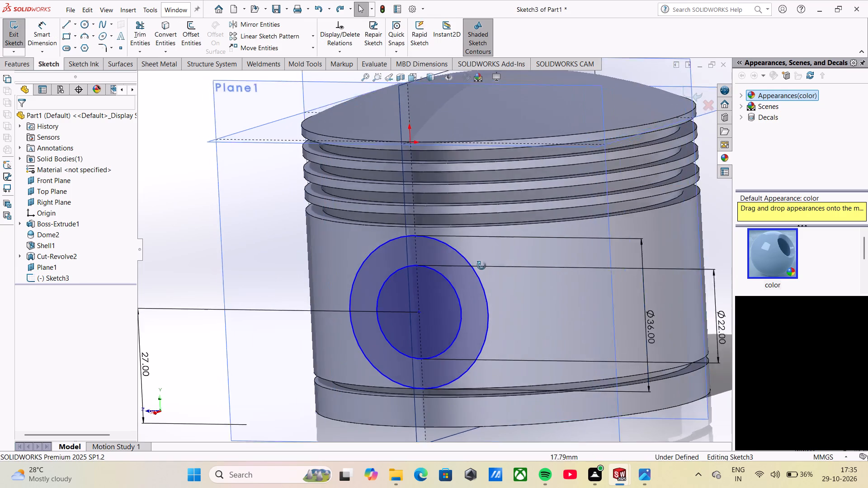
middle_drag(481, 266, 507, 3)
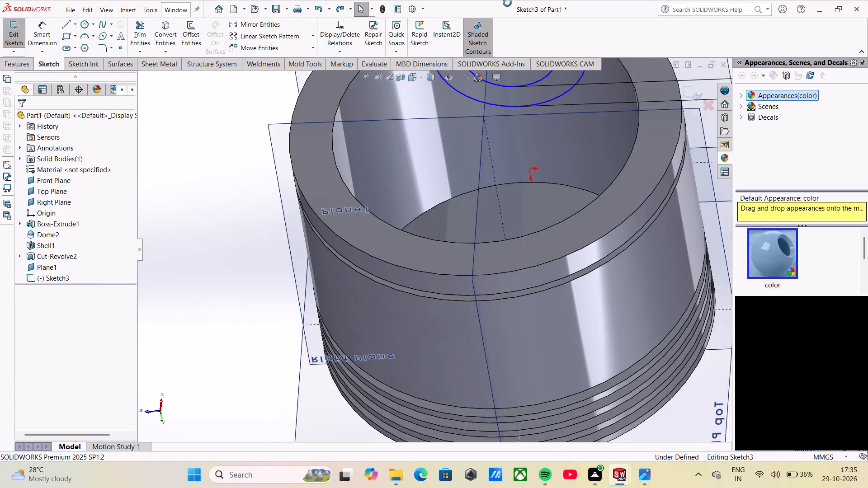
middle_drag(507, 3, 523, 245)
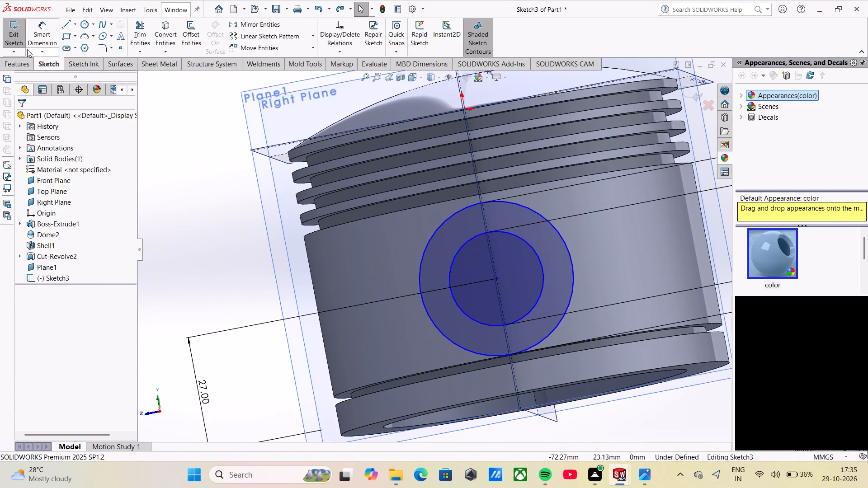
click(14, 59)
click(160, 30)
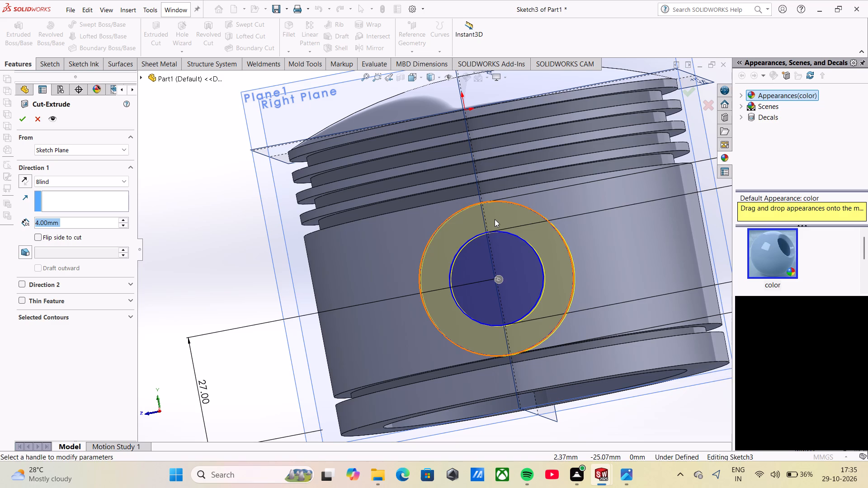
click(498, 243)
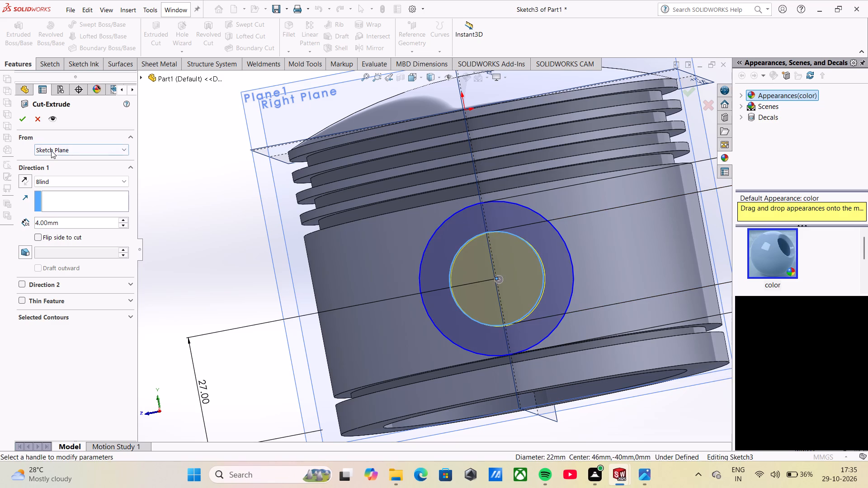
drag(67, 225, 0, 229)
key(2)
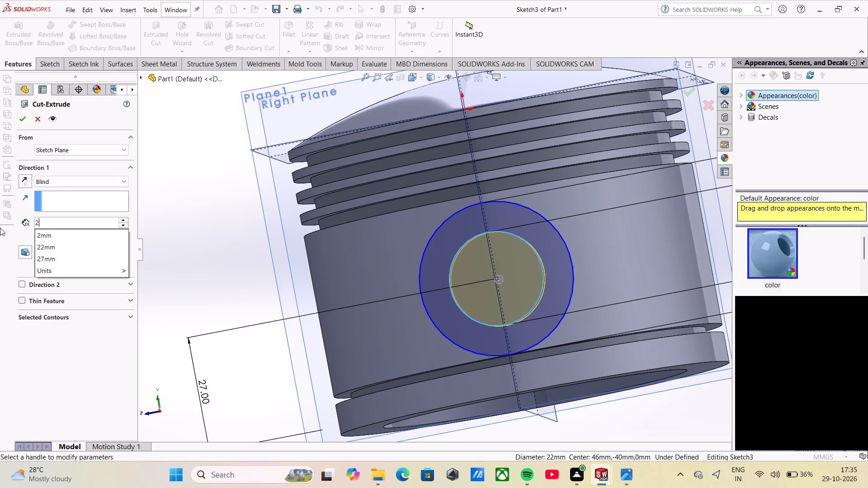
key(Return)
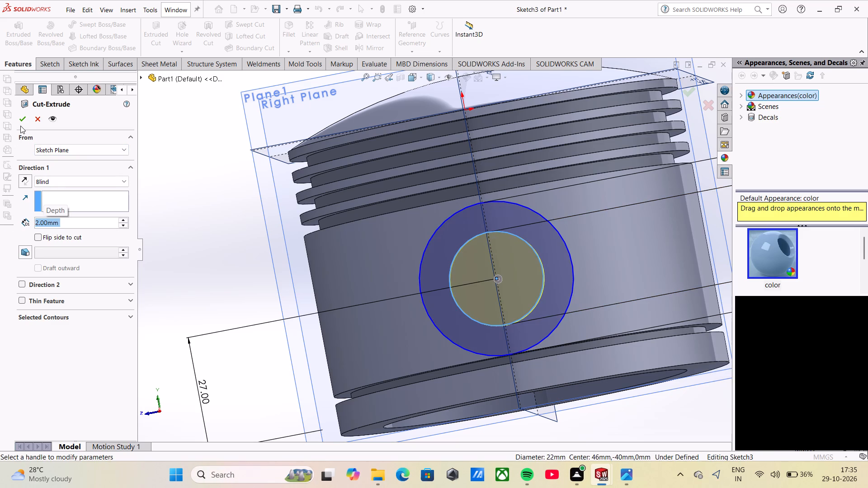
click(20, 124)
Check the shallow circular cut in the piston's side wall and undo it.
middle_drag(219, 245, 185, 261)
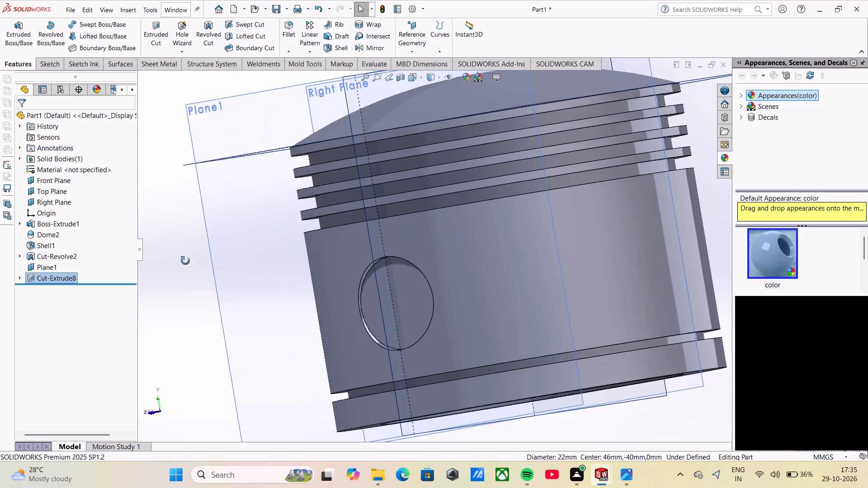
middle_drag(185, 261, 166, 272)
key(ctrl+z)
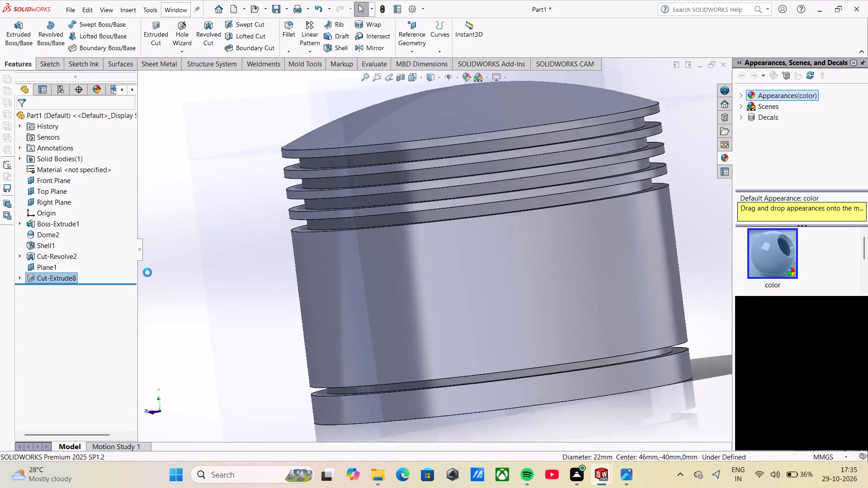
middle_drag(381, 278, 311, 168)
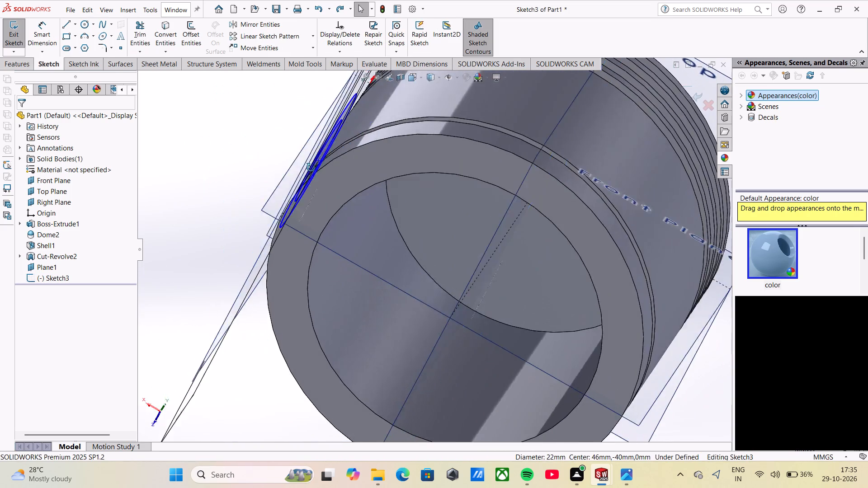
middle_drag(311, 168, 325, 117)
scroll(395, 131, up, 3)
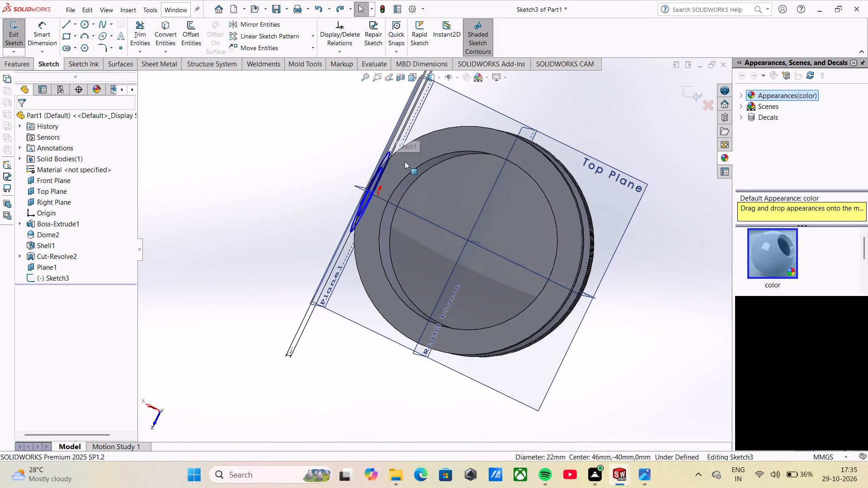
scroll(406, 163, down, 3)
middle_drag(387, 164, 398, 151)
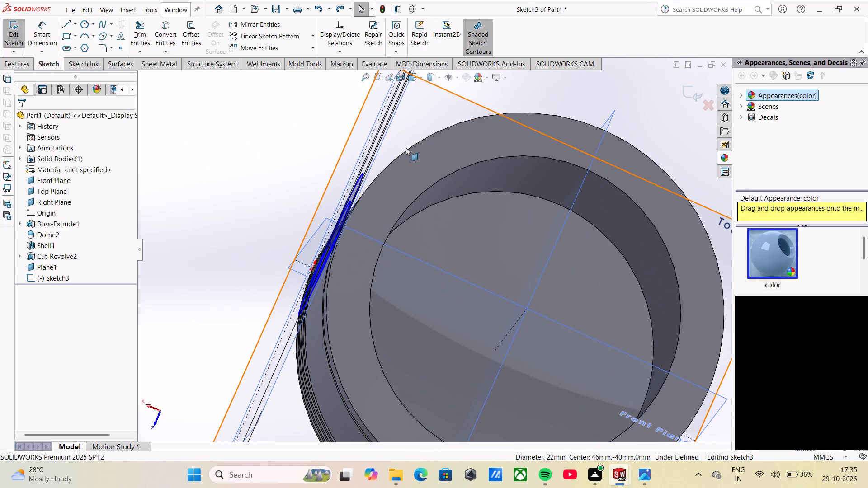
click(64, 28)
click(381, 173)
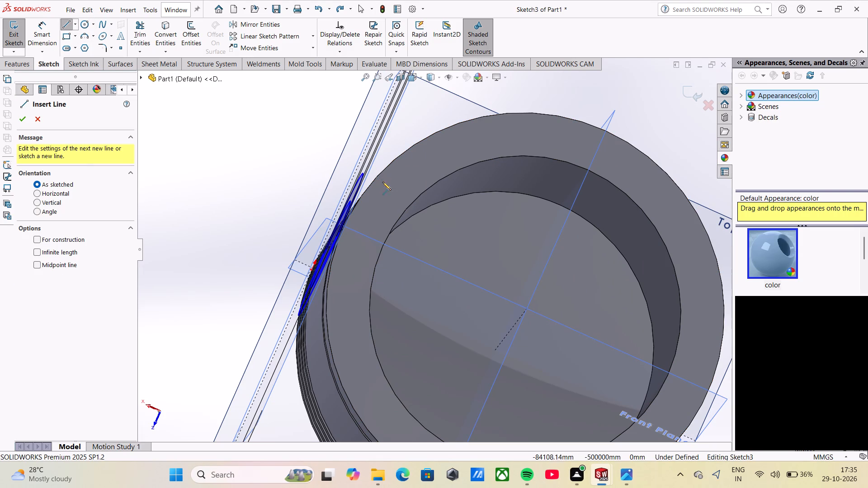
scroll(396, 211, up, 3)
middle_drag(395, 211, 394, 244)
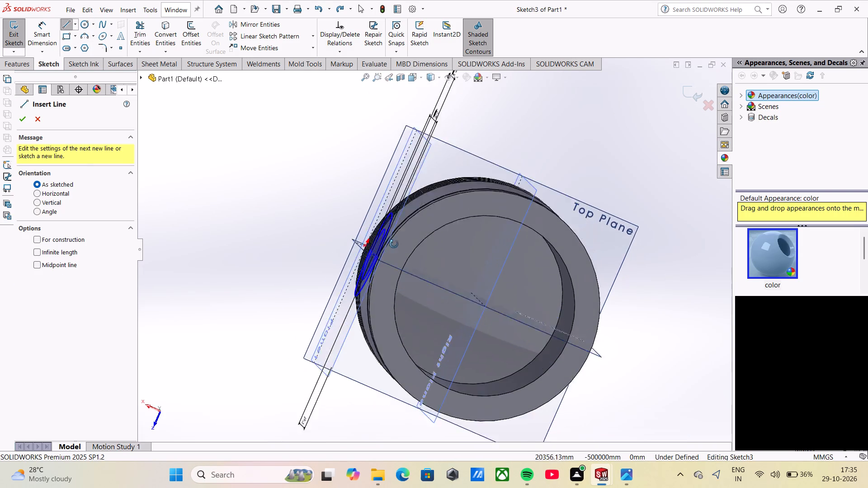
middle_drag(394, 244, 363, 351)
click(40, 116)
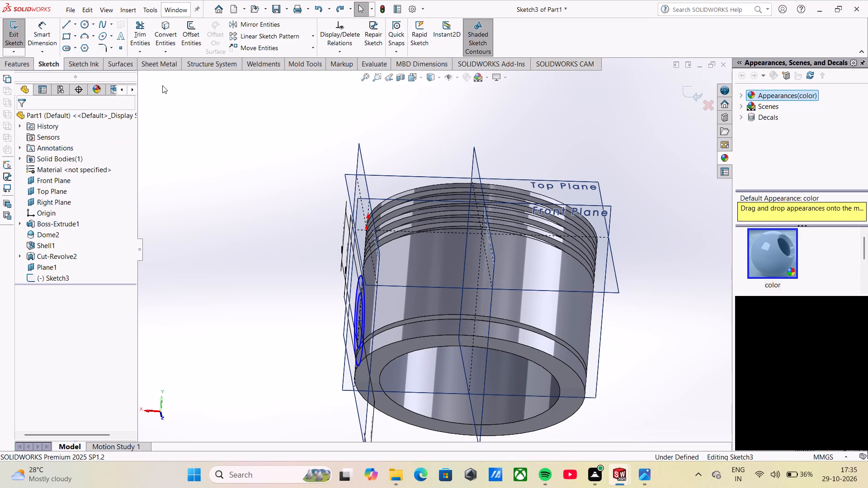
Trim away the inner 22 mm circle from the sketch on the piston's side.
click(147, 42)
middle_drag(213, 172, 251, 214)
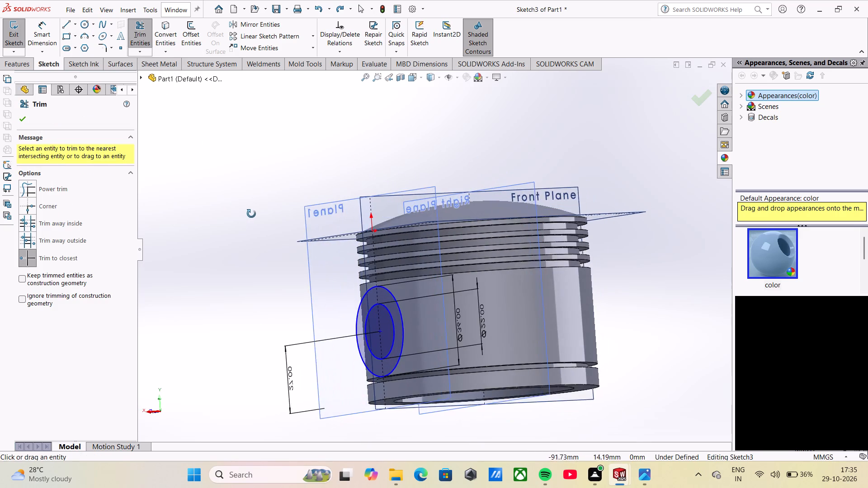
middle_drag(251, 214, 259, 211)
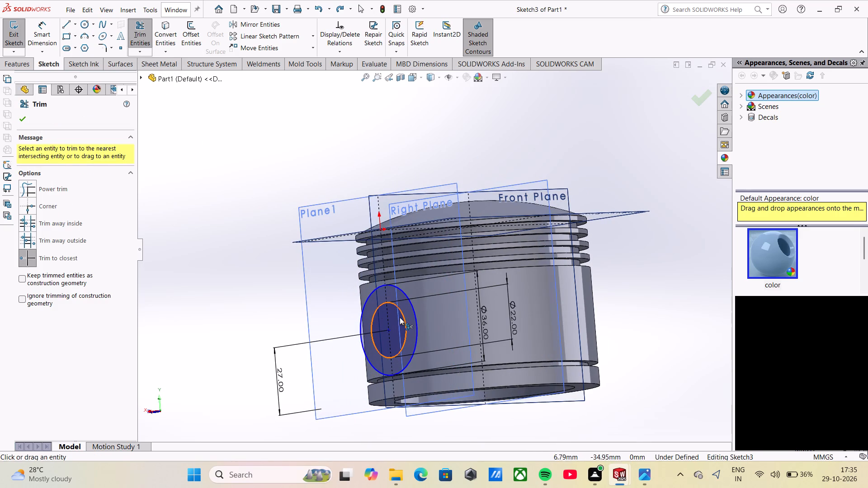
click(401, 319)
click(401, 313)
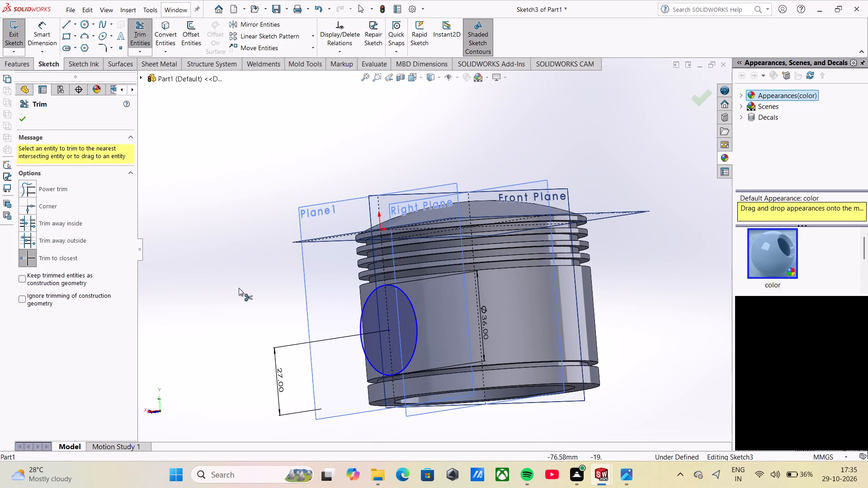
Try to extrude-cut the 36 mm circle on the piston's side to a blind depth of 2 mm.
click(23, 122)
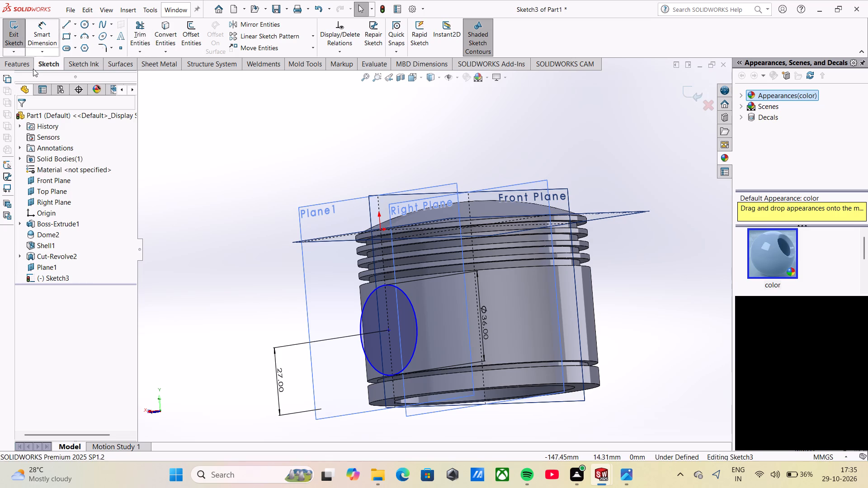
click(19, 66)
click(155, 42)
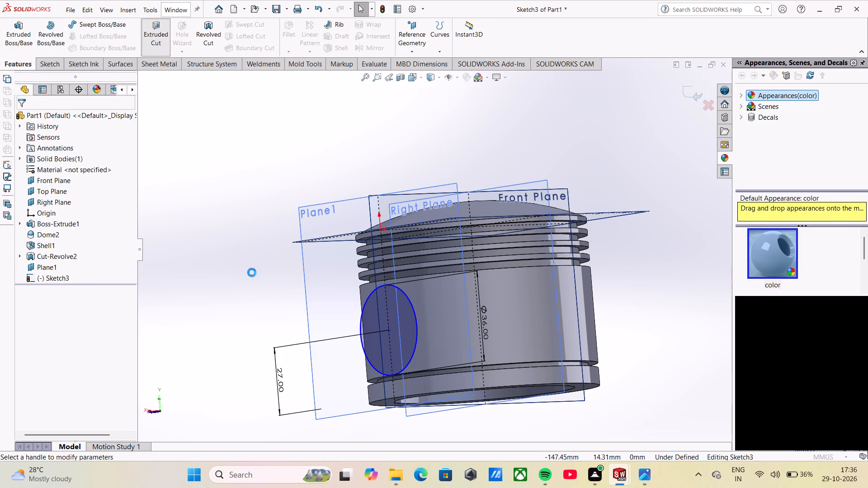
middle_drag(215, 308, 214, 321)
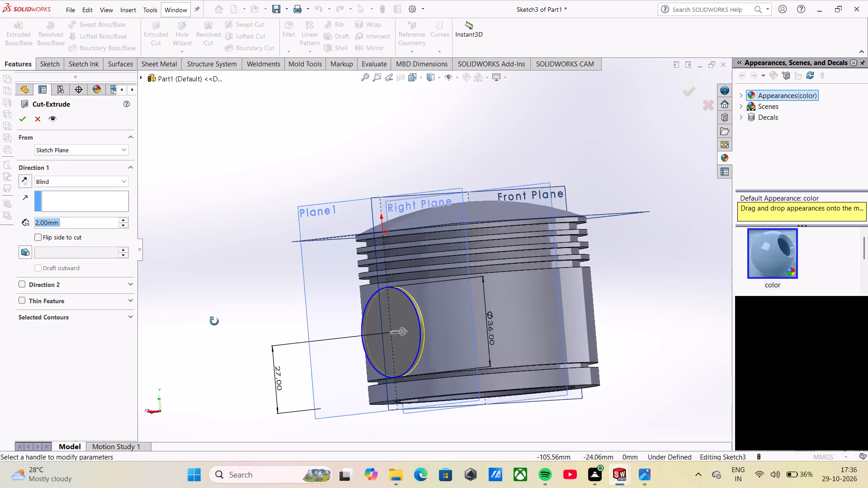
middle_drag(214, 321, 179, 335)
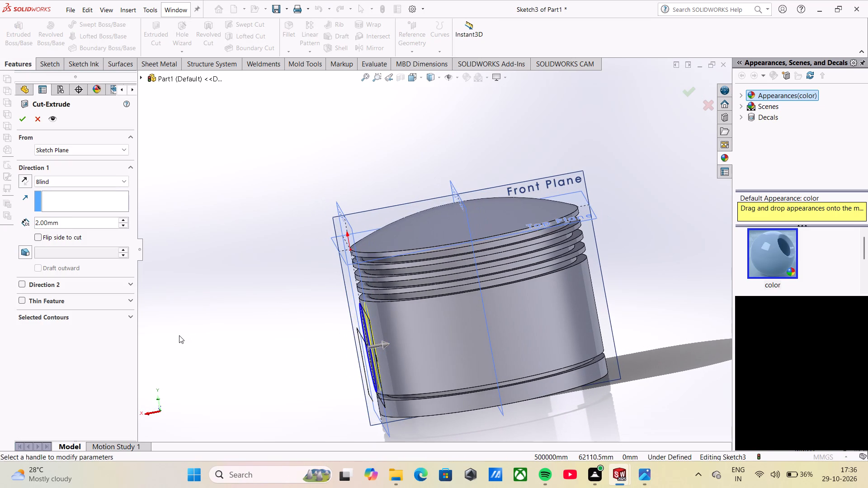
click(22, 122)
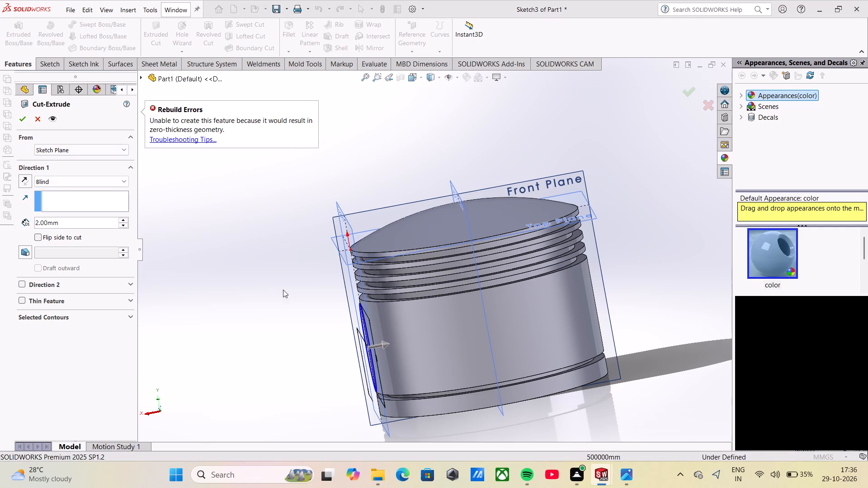
Examine the 36 mm circle's cut preview against the neighbouring ring grooves from several angles, and cancel the cut.
middle_drag(285, 290, 294, 282)
scroll(333, 367, down, 3)
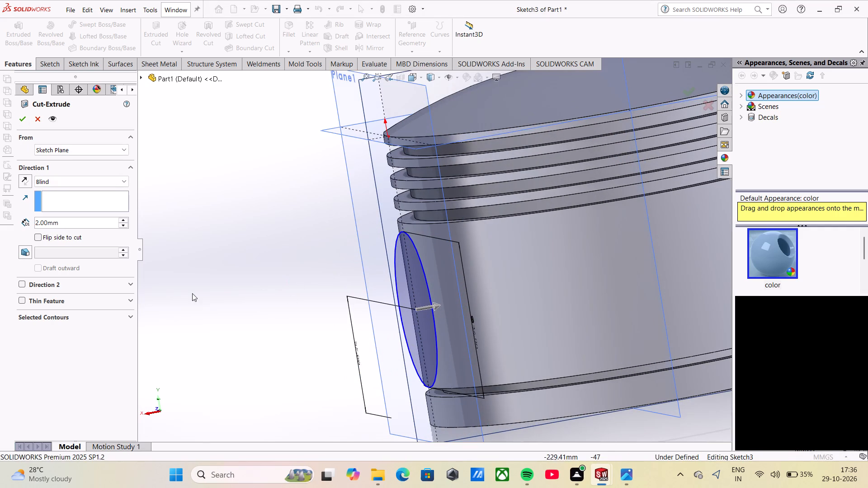
click(83, 206)
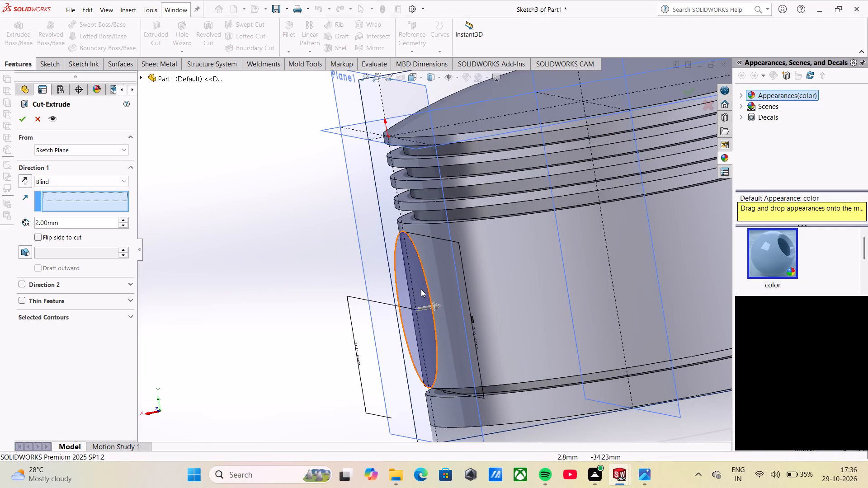
click(423, 291)
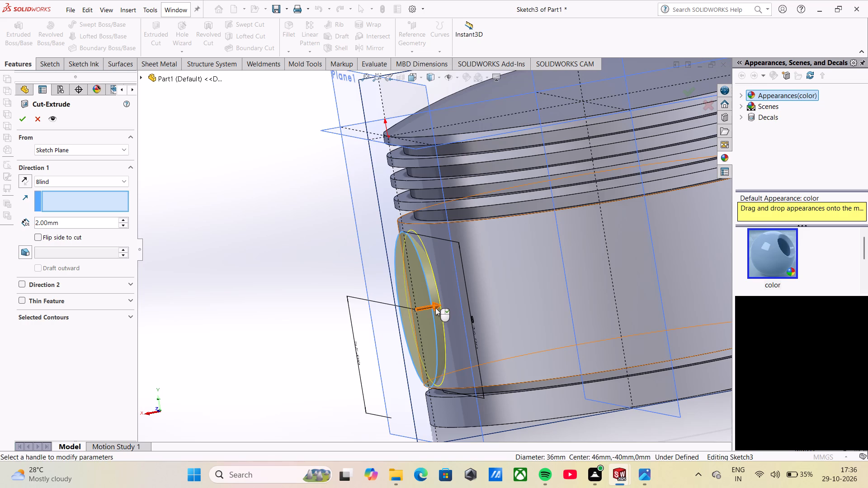
middle_drag(437, 332, 444, 334)
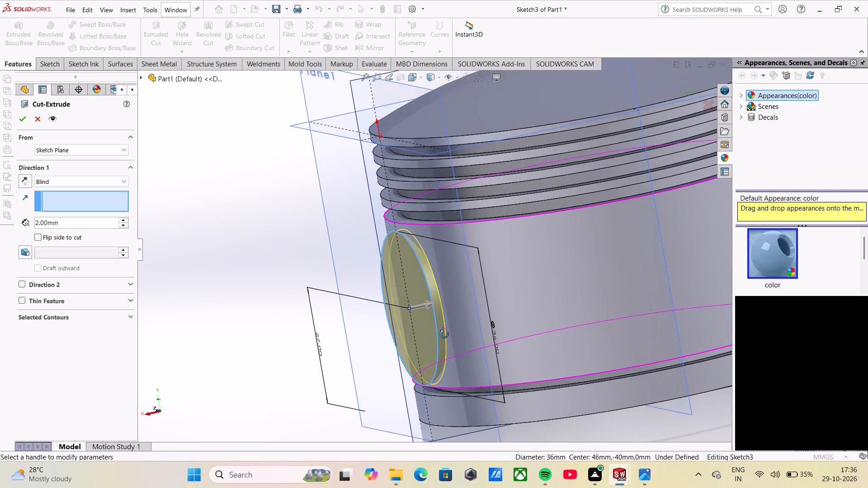
middle_drag(444, 334, 457, 320)
scroll(422, 360, down, 2)
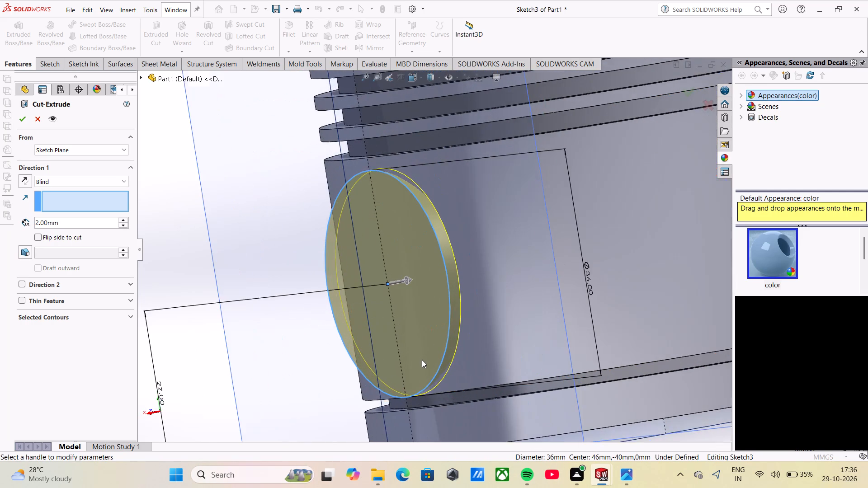
middle_drag(423, 365, 448, 354)
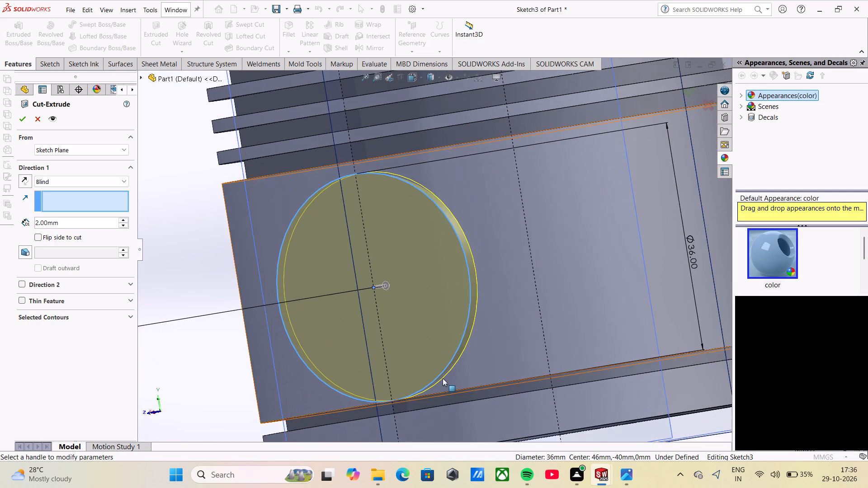
scroll(443, 378, up, 2)
middle_drag(423, 371, 439, 370)
scroll(433, 374, up, 3)
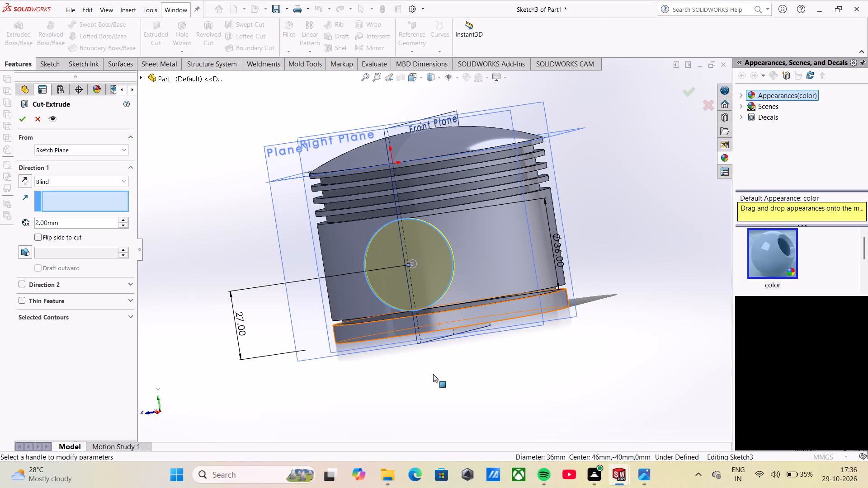
double_click(244, 332)
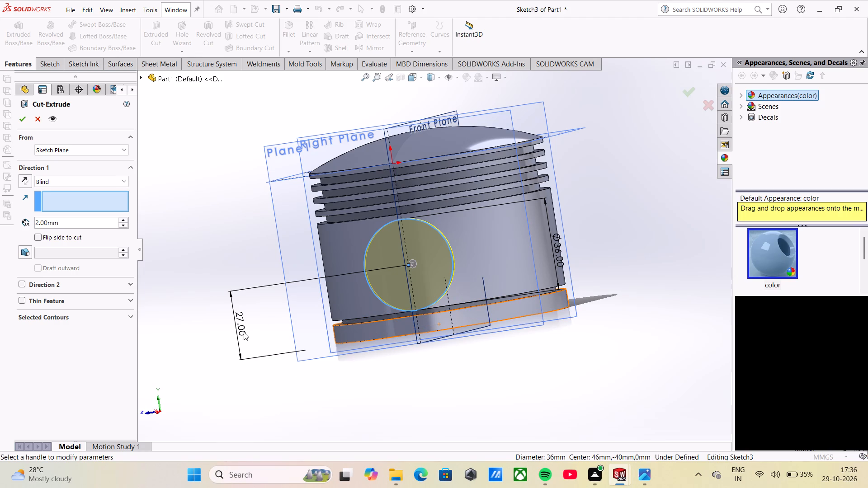
click(241, 329)
click(43, 123)
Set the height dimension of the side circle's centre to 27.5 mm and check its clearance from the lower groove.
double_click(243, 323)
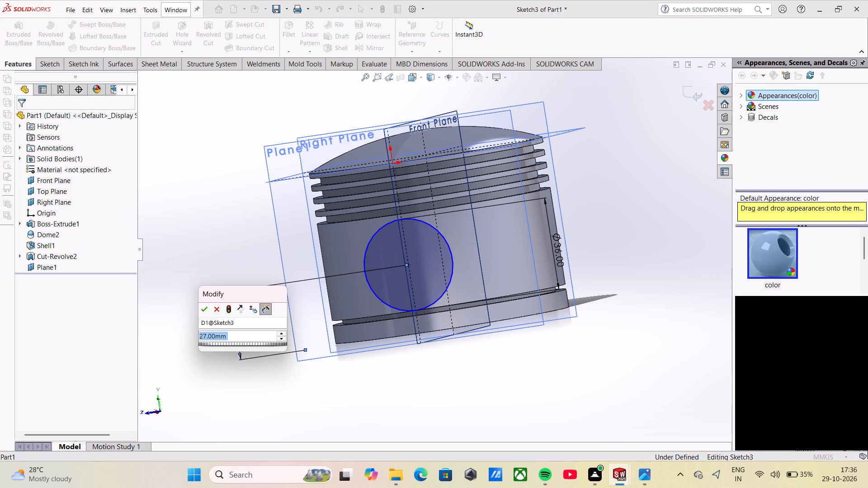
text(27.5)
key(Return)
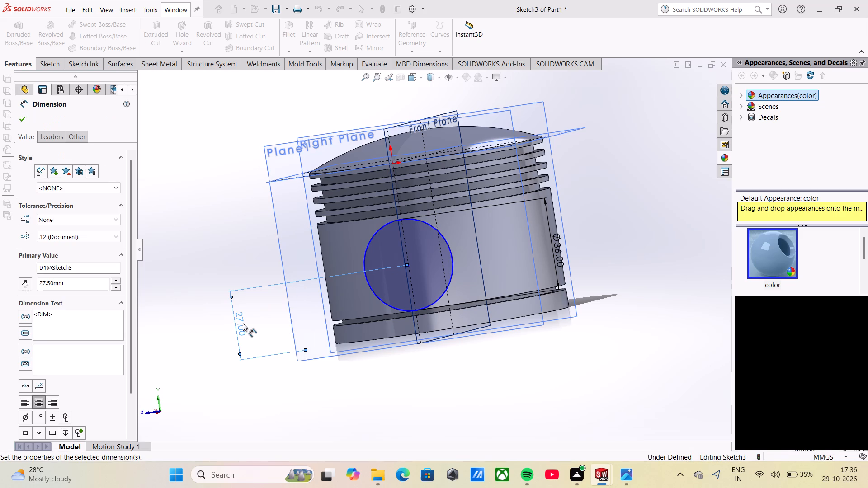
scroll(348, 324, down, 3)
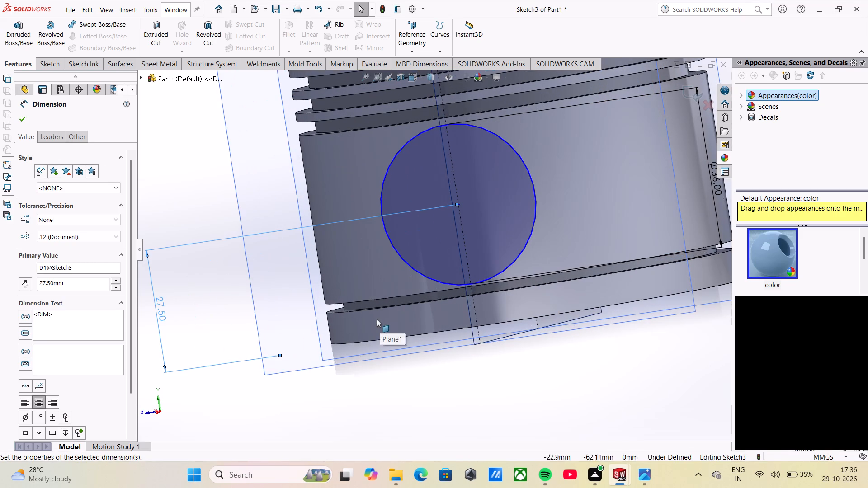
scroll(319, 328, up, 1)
Set the height dimension of the side circle's centre to 28 mm.
click(208, 304)
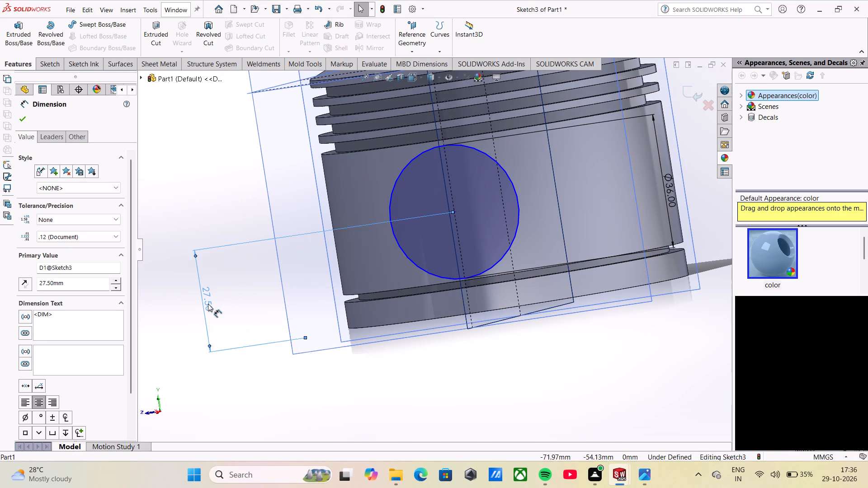
double_click(208, 304)
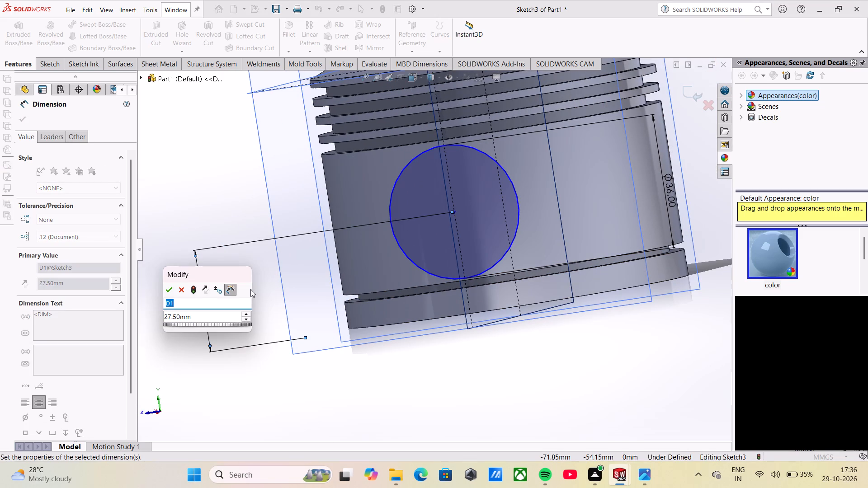
drag(220, 319, 136, 330)
text(28)
key(Return)
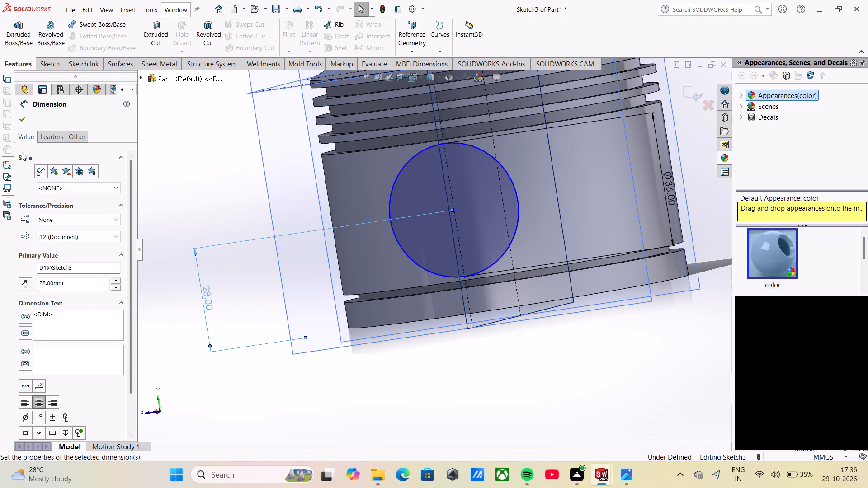
click(18, 119)
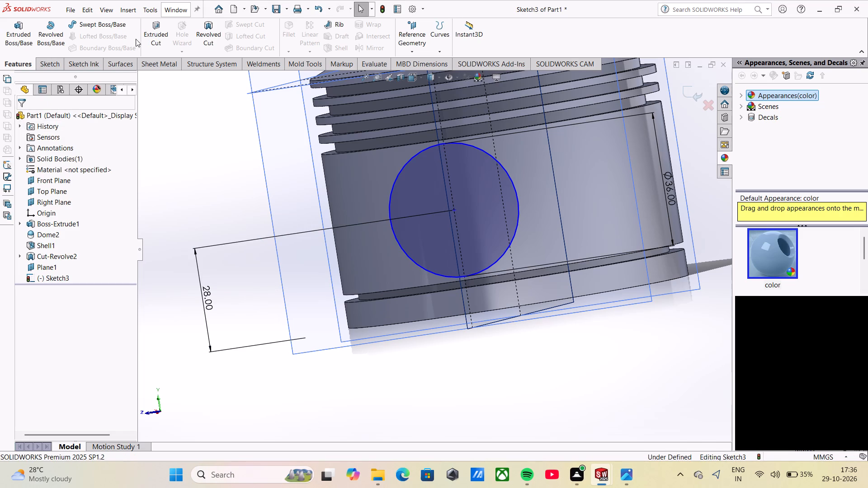
Extrude-cut the 36 mm circle into the piston's side wall to a blind depth of 4 mm.
click(149, 33)
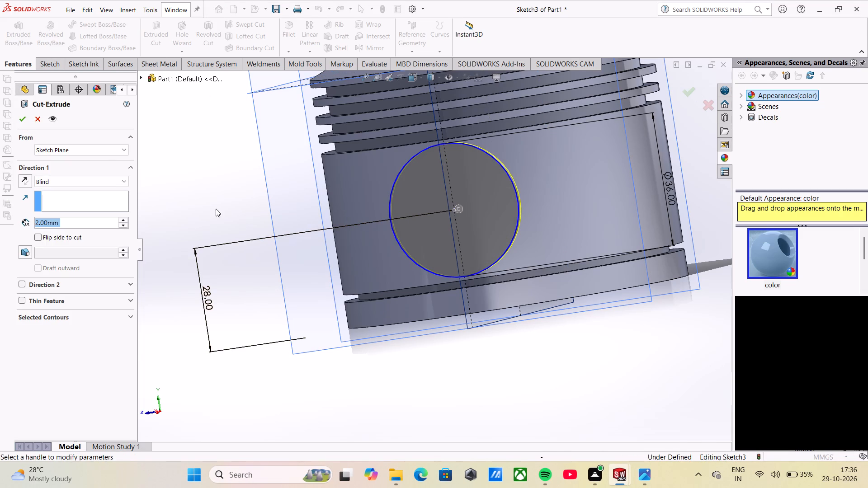
key(4)
key(Return)
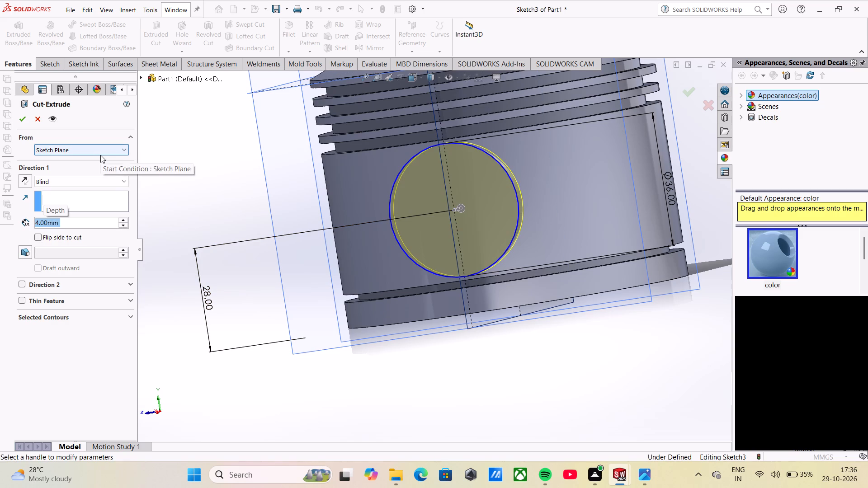
click(24, 118)
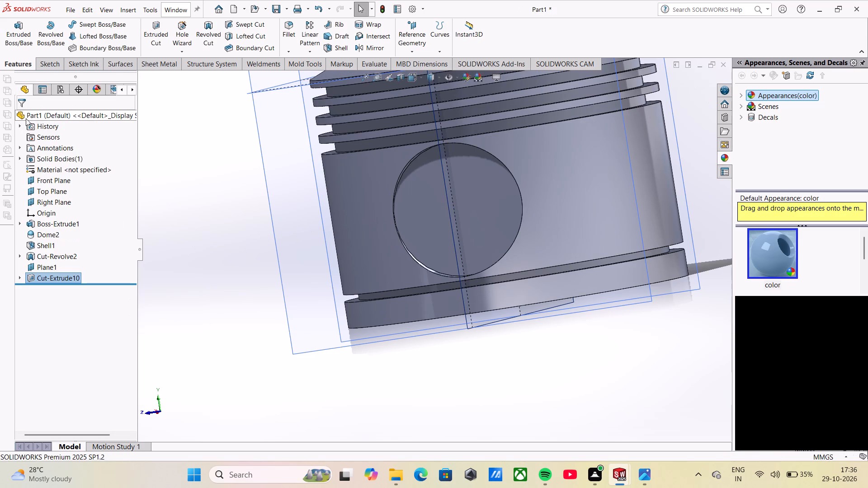
Mirror the circular side cut to the opposite side of the piston about the Right Plane.
middle_drag(453, 261, 385, 299)
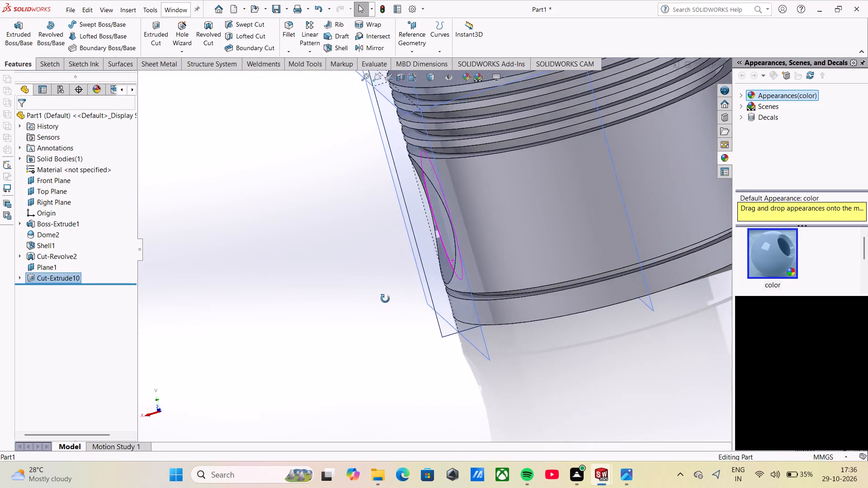
middle_drag(385, 299, 382, 297)
scroll(396, 293, up, 4)
middle_click(475, 285)
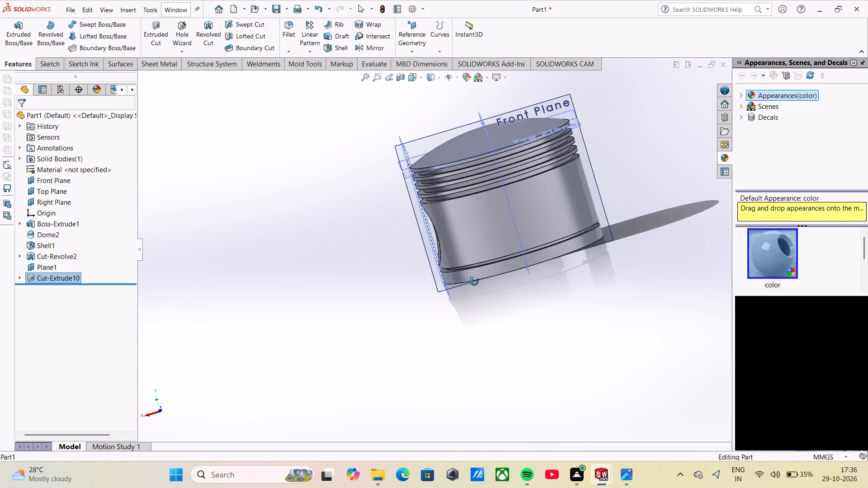
click(375, 47)
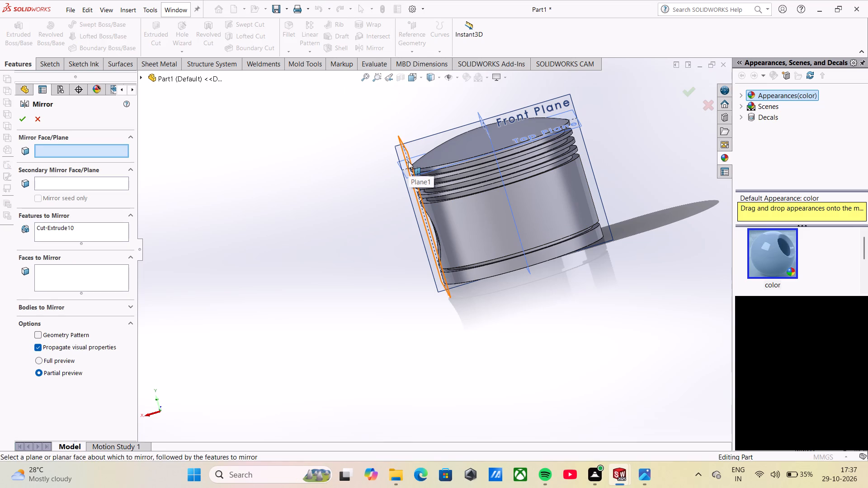
click(481, 128)
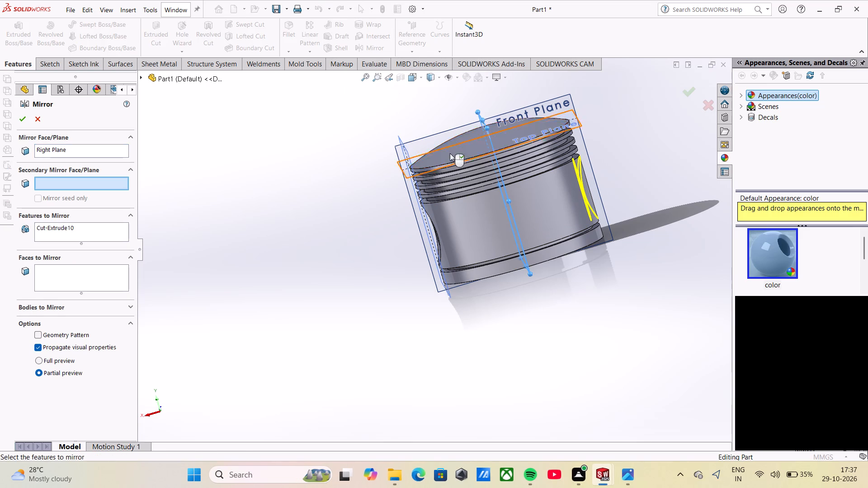
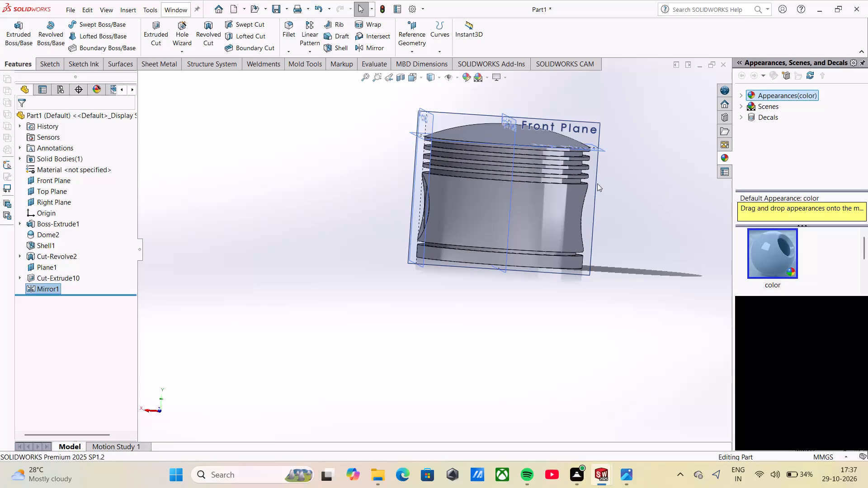
Create a reference plane offset 21 mm from Plane1, flipped inward toward the piston's centre.
click(414, 20)
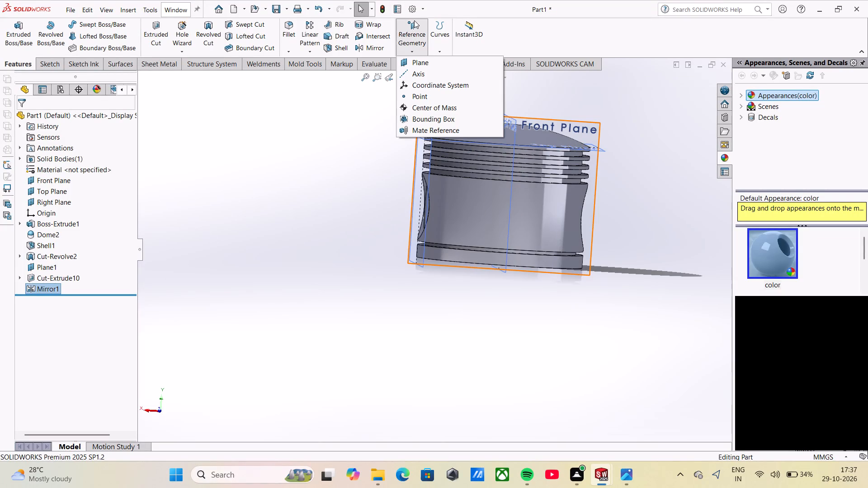
click(425, 63)
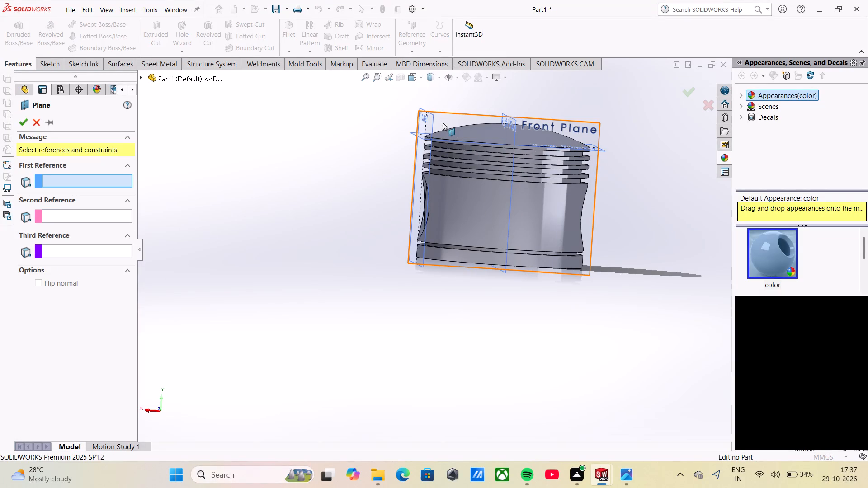
click(435, 122)
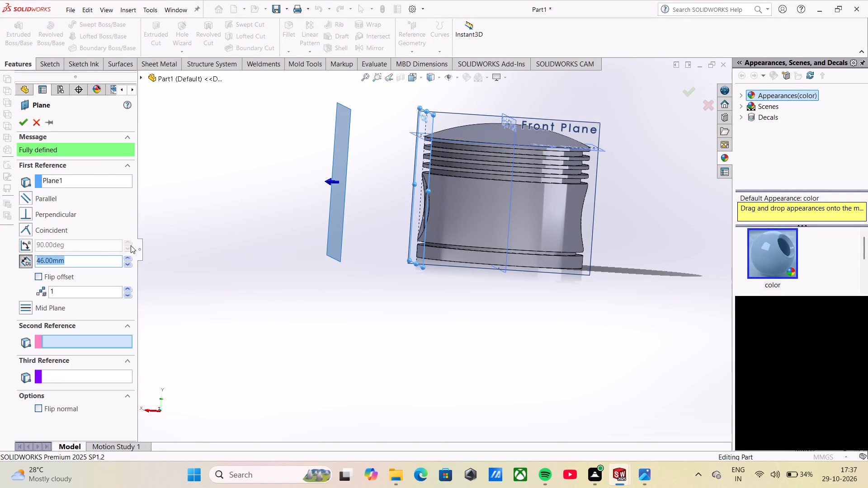
text(21)
key(Return)
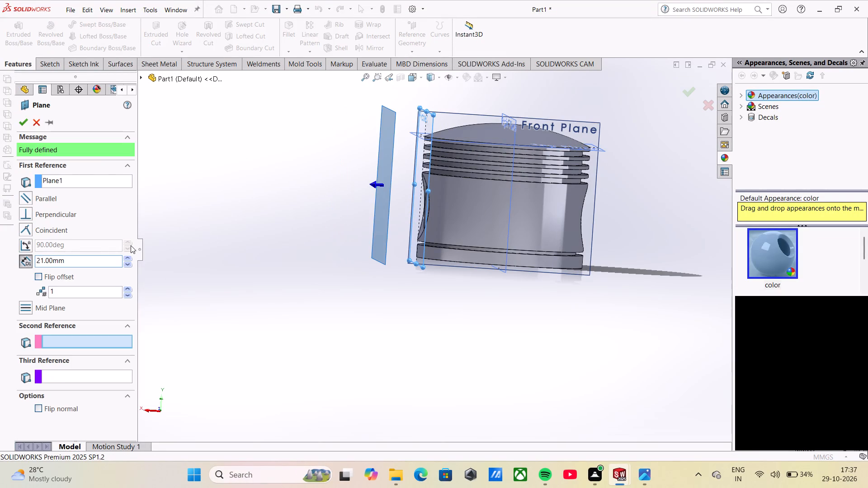
click(38, 276)
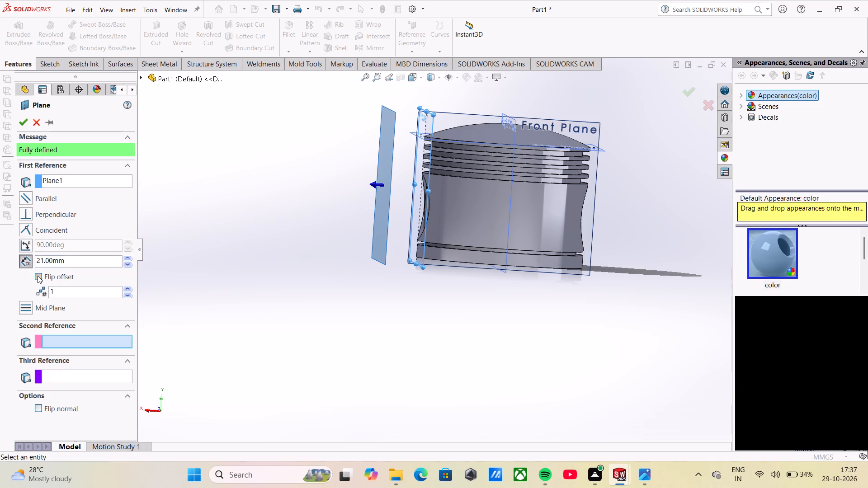
middle_drag(388, 287, 375, 291)
click(20, 124)
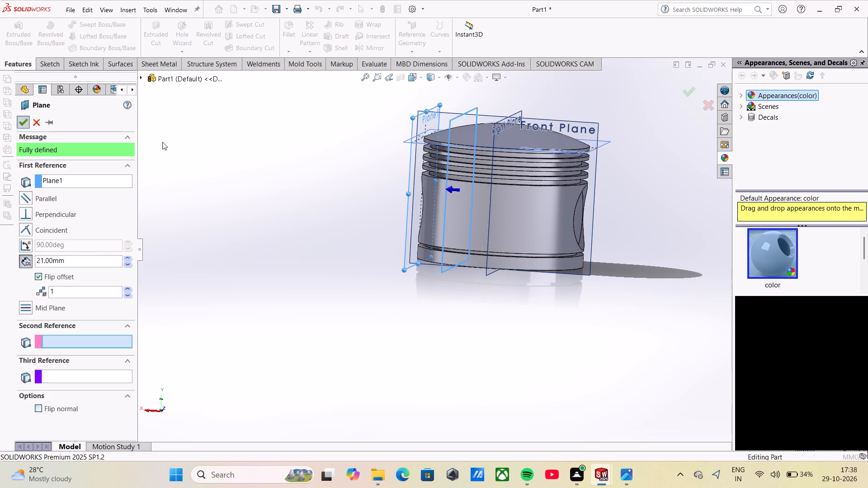
middle_drag(459, 303, 470, 305)
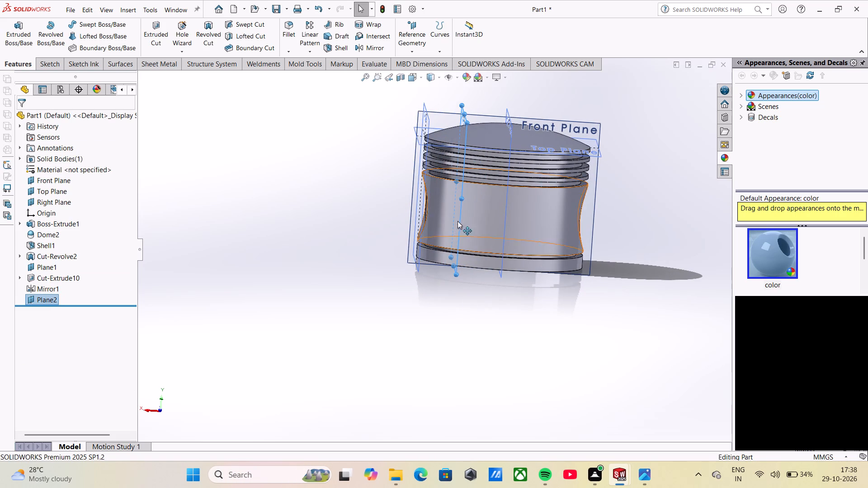
click(685, 138)
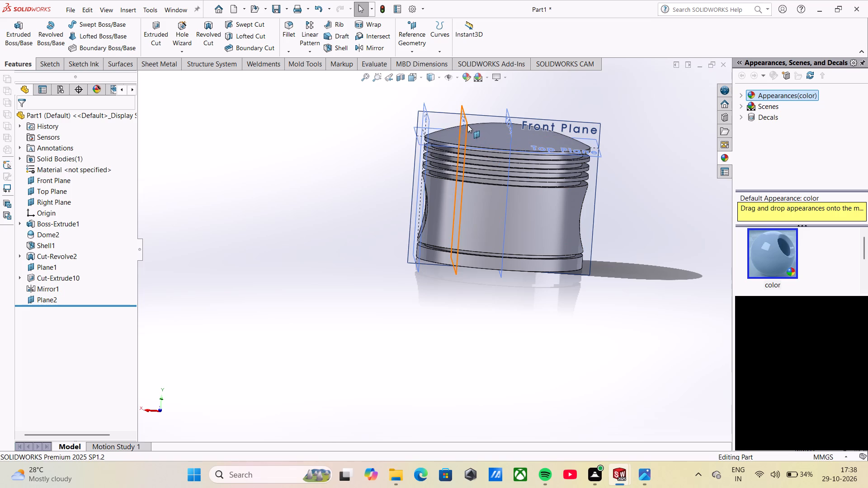
Sketch two concentric circles, about 27.7 mm and 13.4 mm in diameter, on the new offset plane, centred on the circular side cut.
click(467, 124)
click(509, 100)
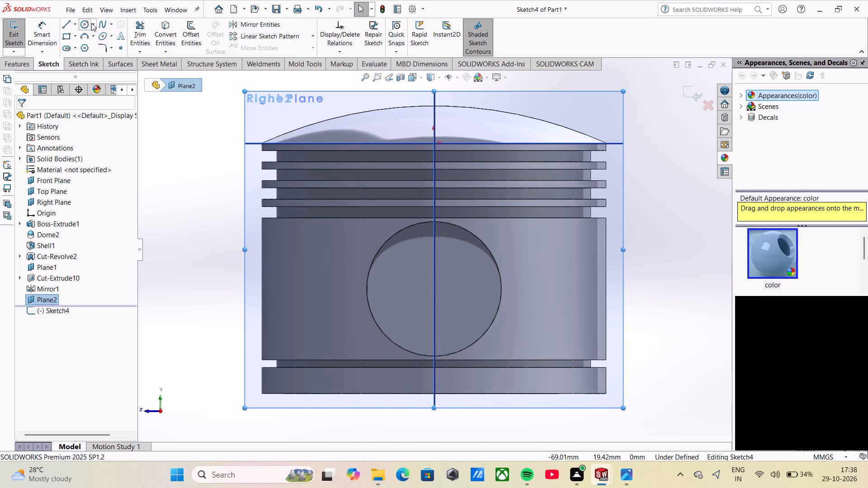
click(85, 25)
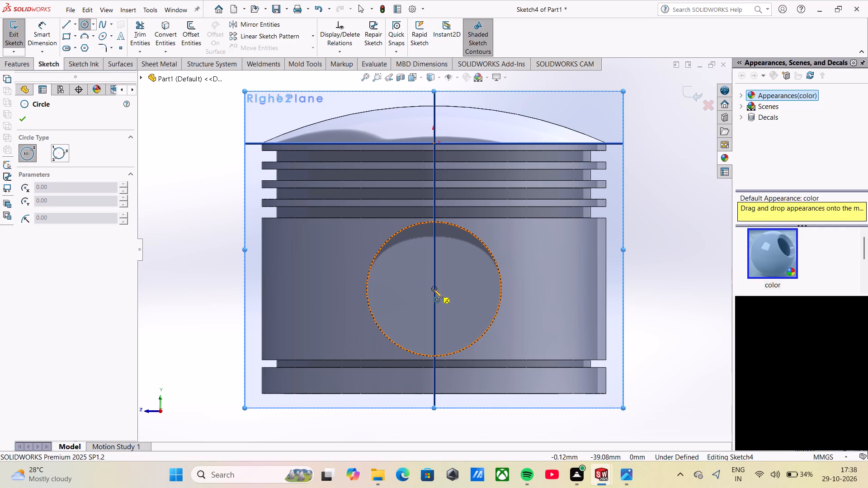
click(434, 289)
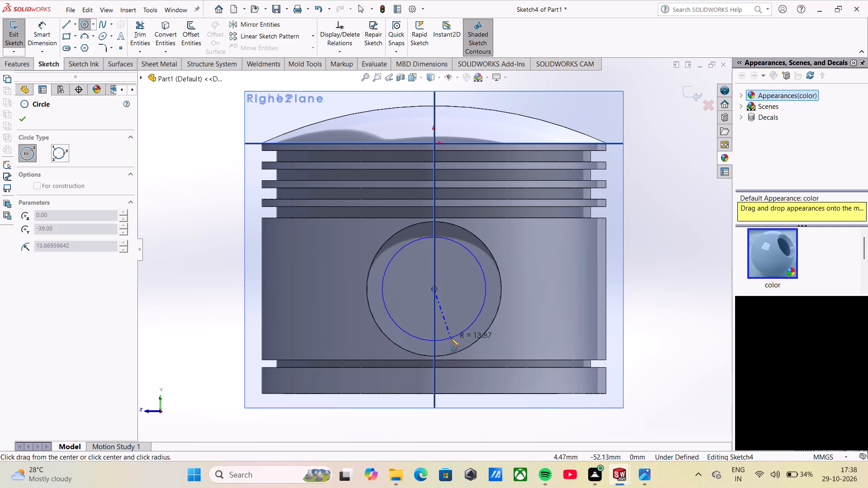
click(451, 338)
click(433, 289)
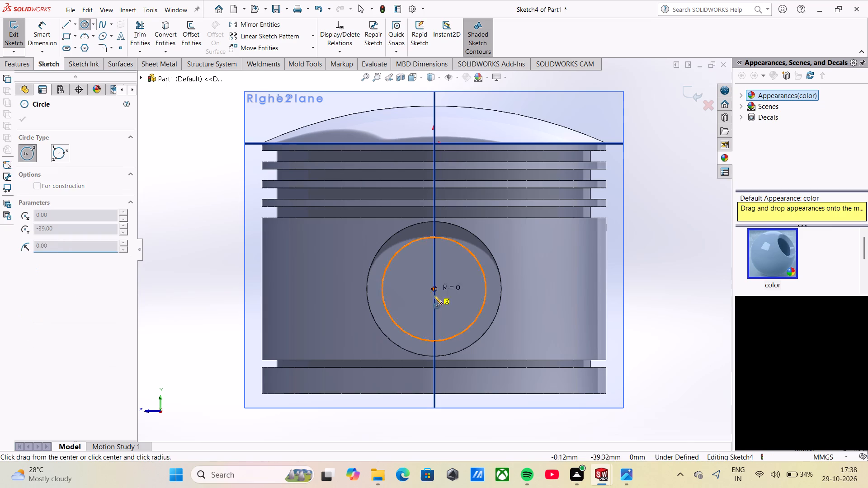
click(434, 314)
Dimension the outer circle to 36 mm diameter and the inner circle to 22 mm diameter.
click(36, 38)
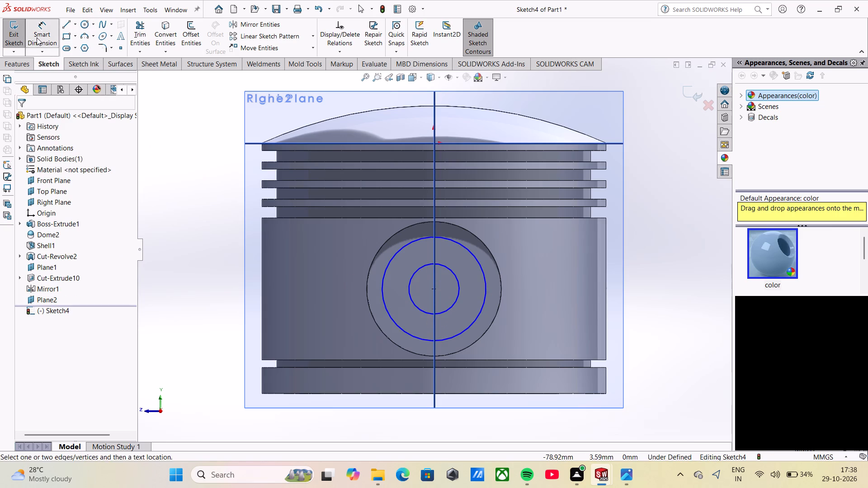
click(483, 274)
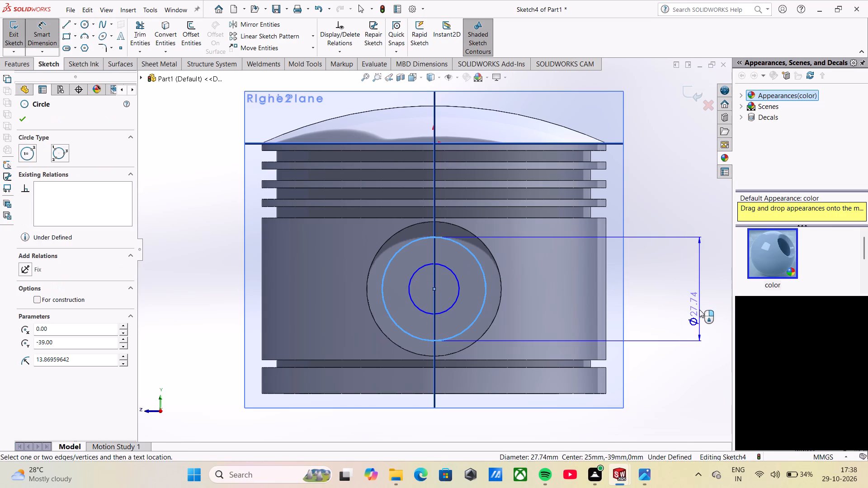
click(699, 310)
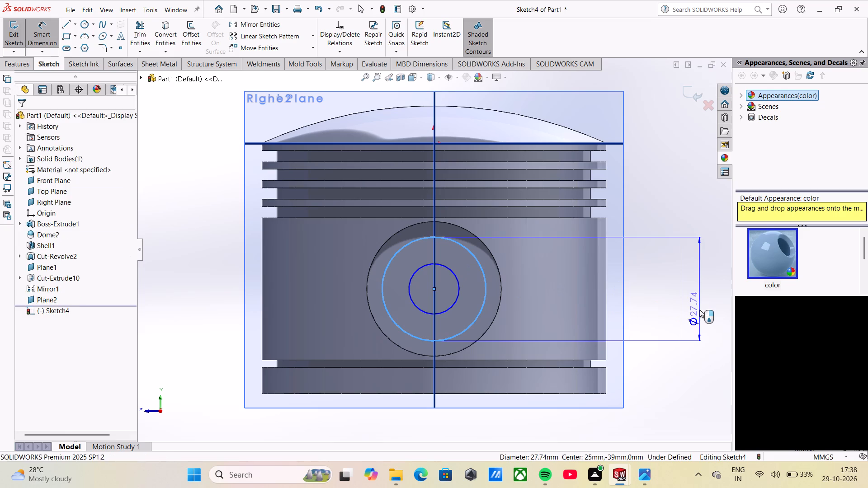
text(36)
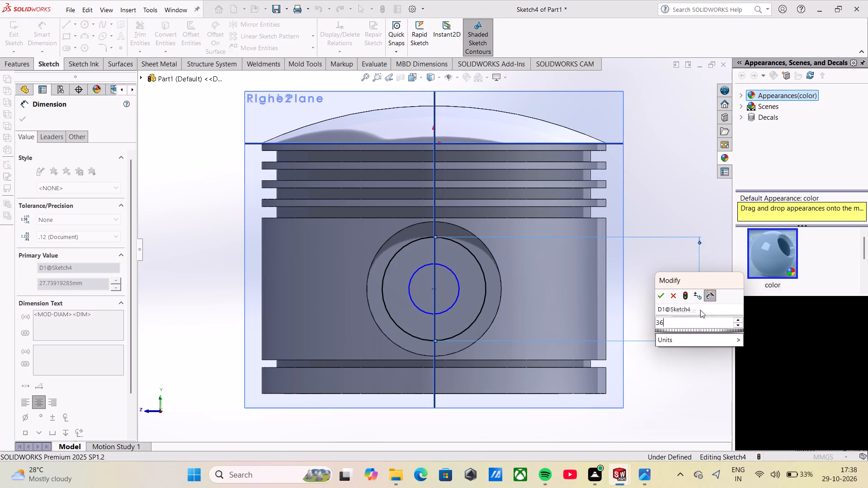
key(Return)
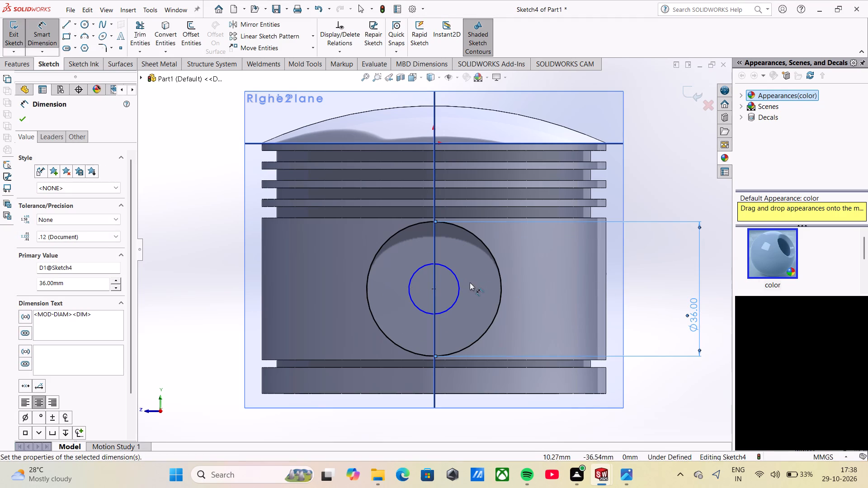
click(459, 298)
click(217, 300)
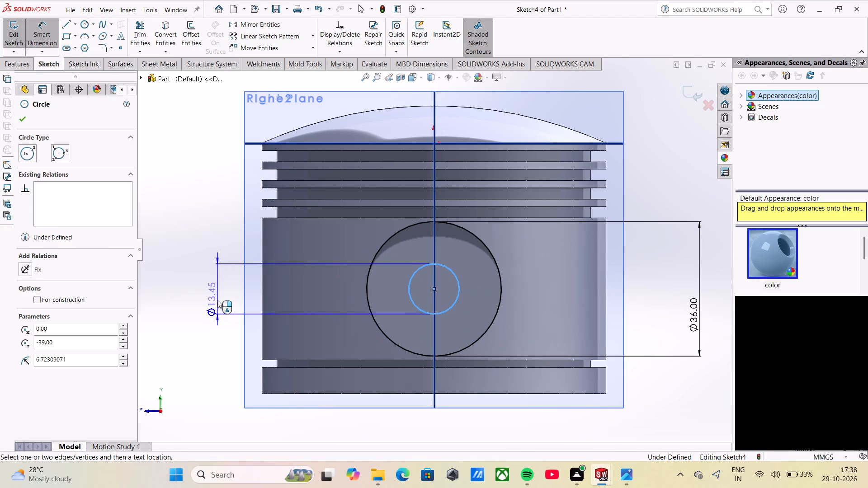
text(22)
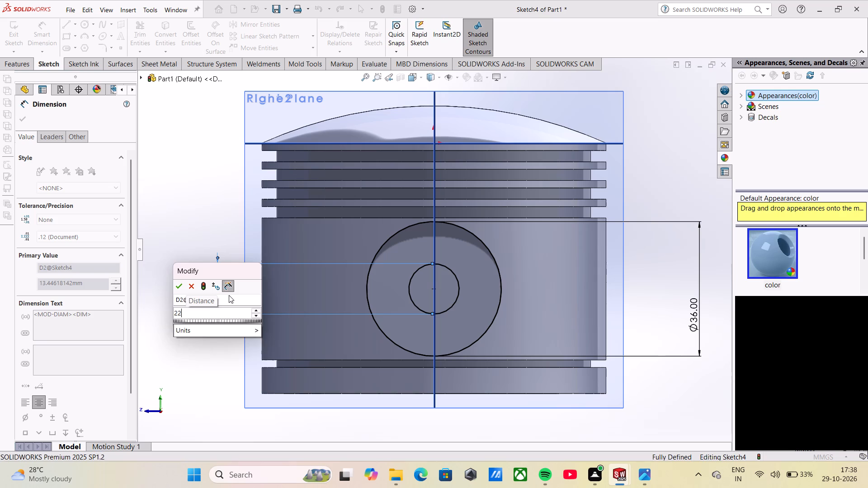
key(Return)
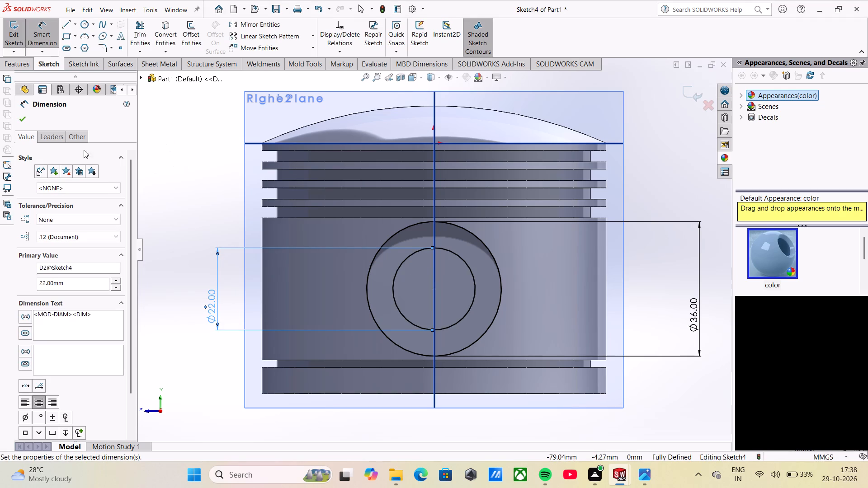
click(23, 120)
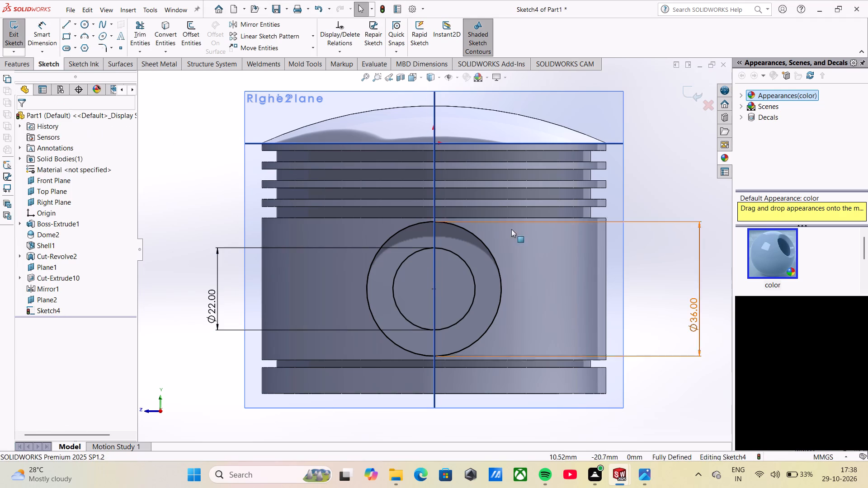
Extrude the ring between the two circles outward to the piston wall as a merged boss with the Up To Next end condition.
middle_drag(514, 232, 453, 247)
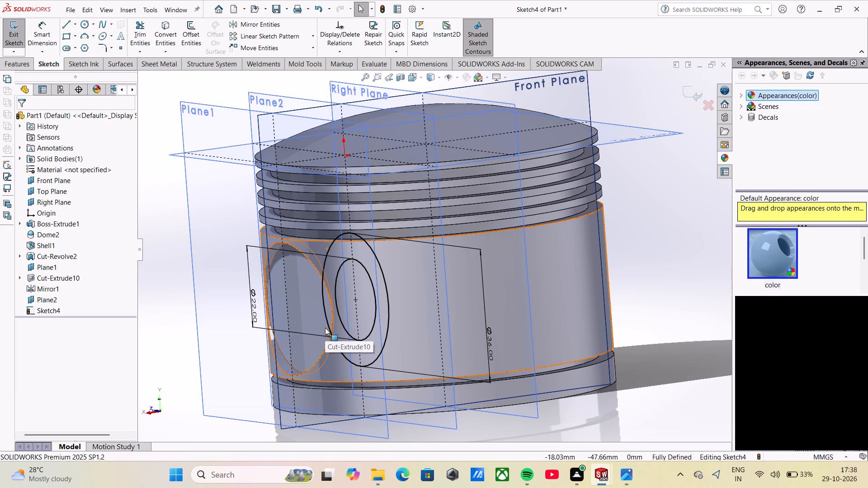
middle_drag(384, 318, 366, 317)
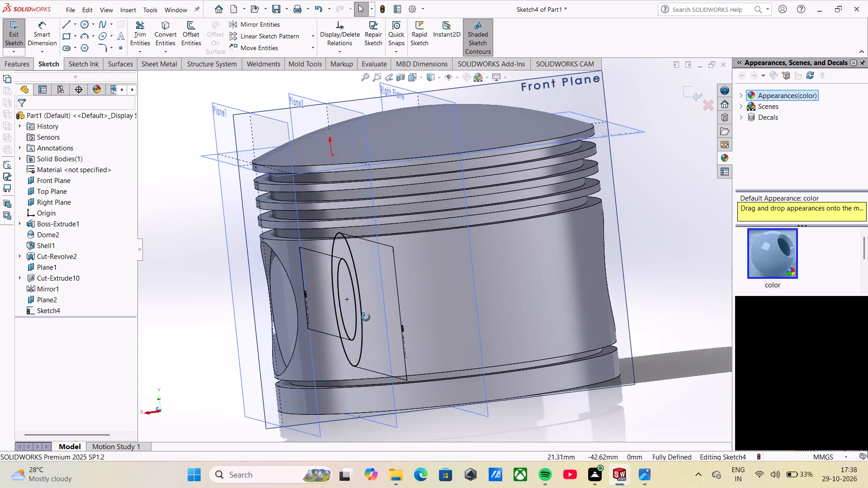
middle_drag(366, 317, 364, 312)
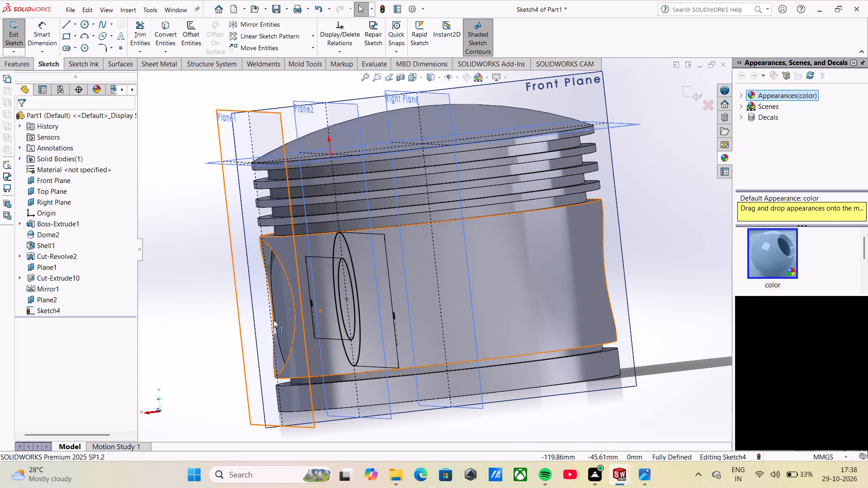
middle_drag(274, 320, 293, 324)
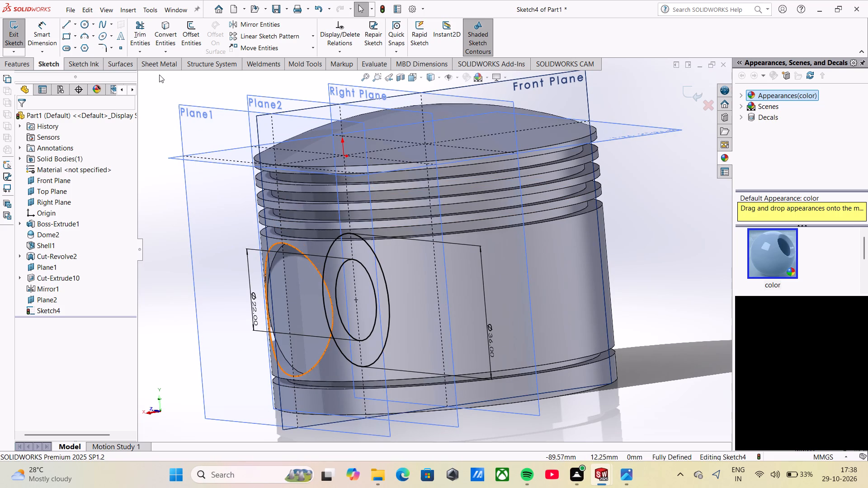
click(13, 62)
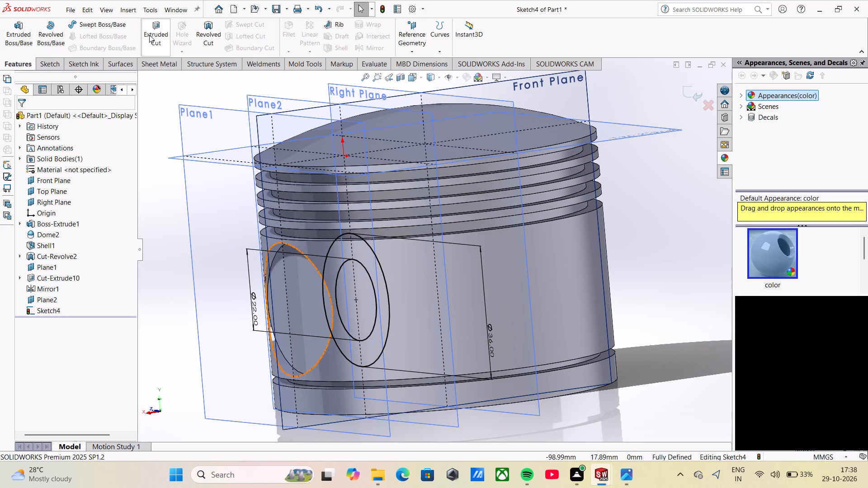
click(9, 30)
middle_drag(377, 267, 368, 275)
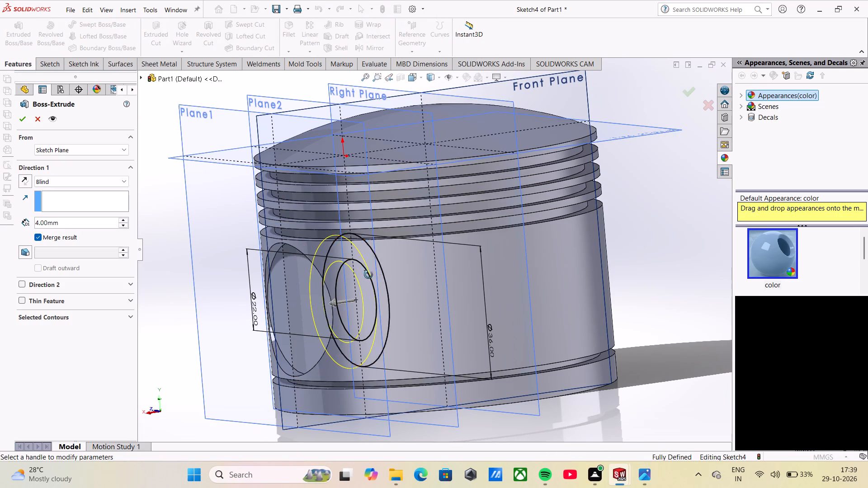
middle_drag(368, 275, 351, 280)
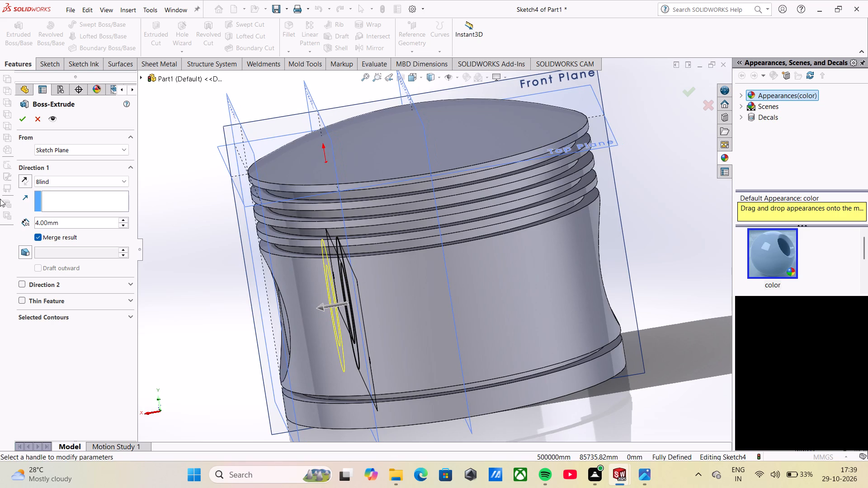
click(50, 179)
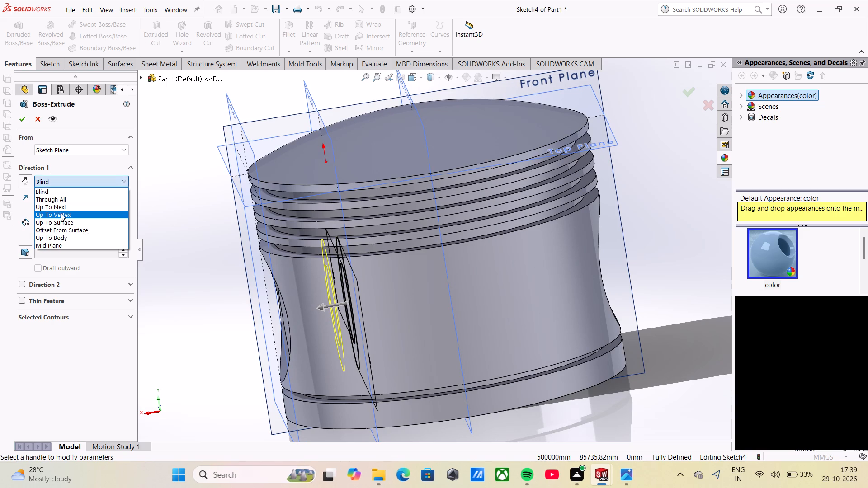
click(59, 208)
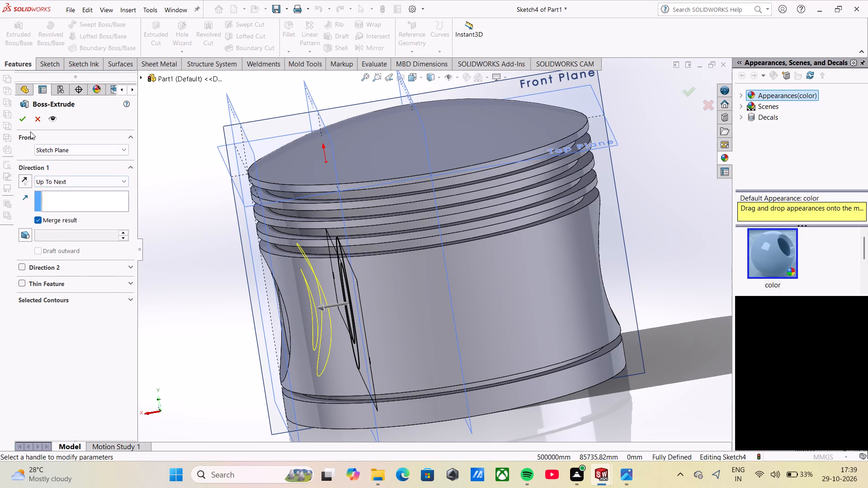
click(26, 121)
Mirror the extruded pin boss to the opposite side of the piston about the Right Plane and inspect it from below.
middle_click(332, 330)
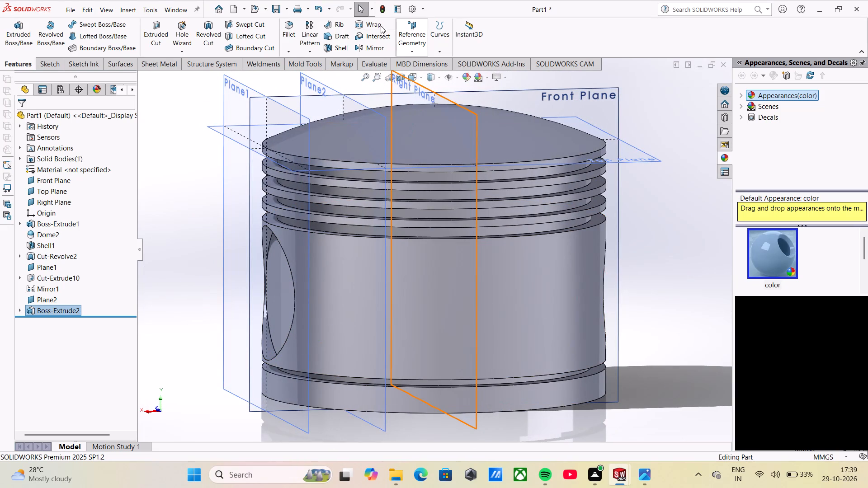
click(371, 49)
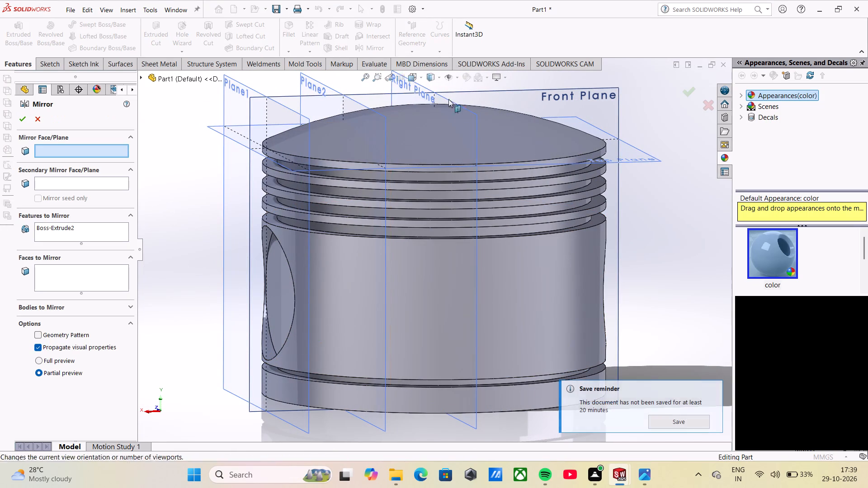
click(479, 115)
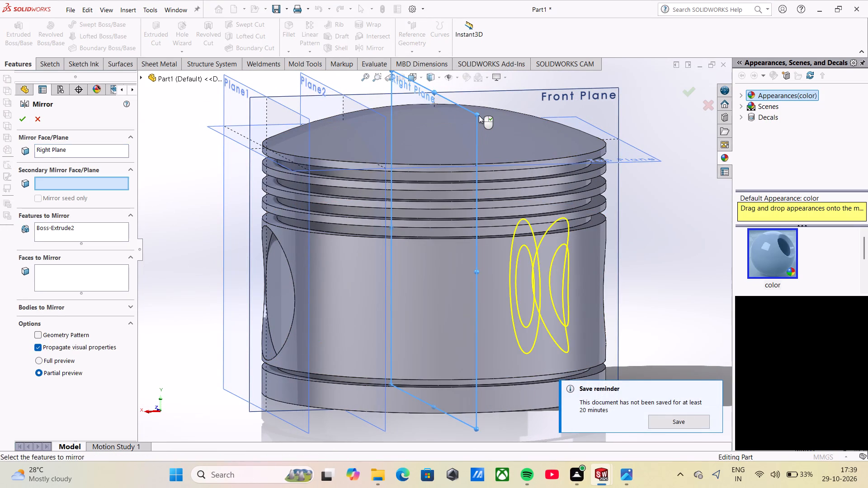
click(30, 115)
click(28, 115)
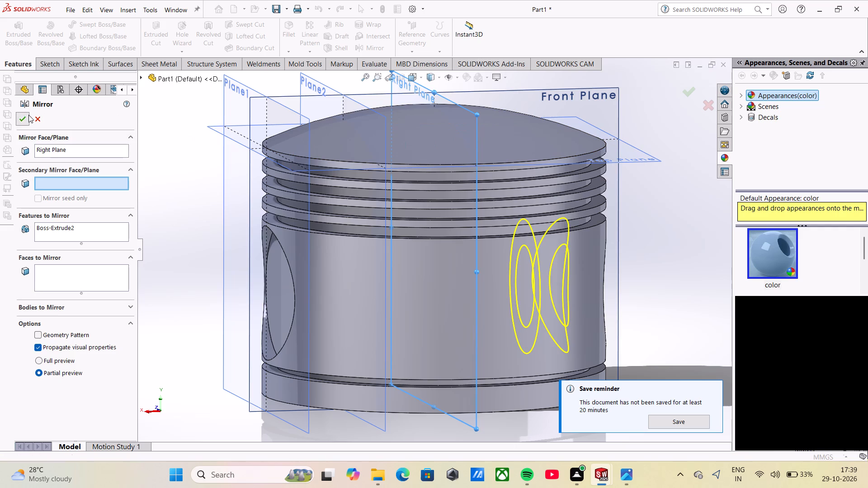
middle_drag(254, 265, 239, 131)
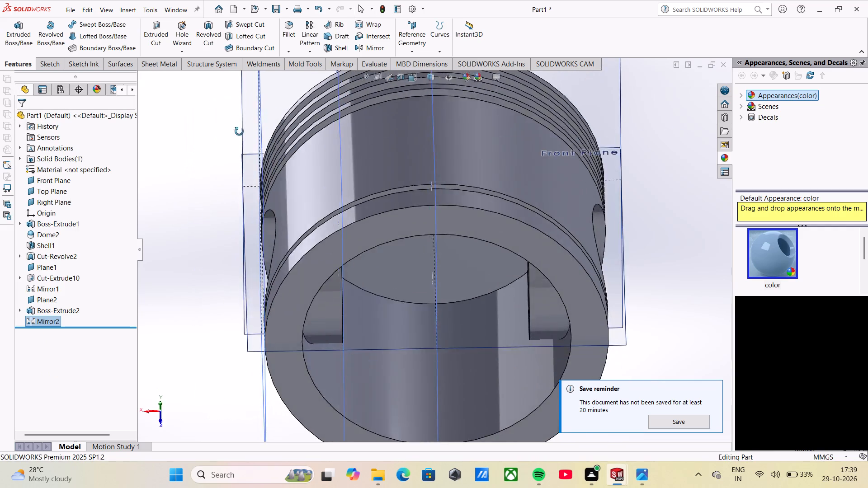
Sketch a circle about 21.5 mm in diameter on Plane2, centred on the circular side cut.
middle_drag(239, 131, 291, 106)
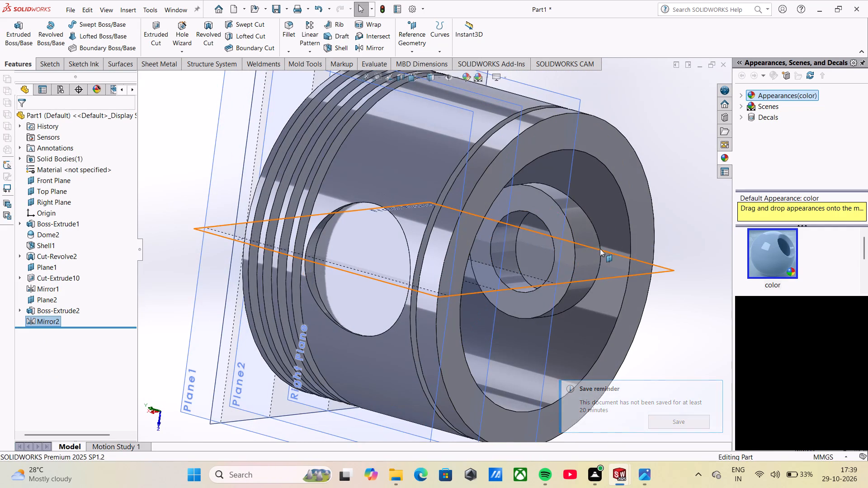
scroll(598, 263, up, 2)
middle_drag(598, 263, 528, 310)
click(351, 335)
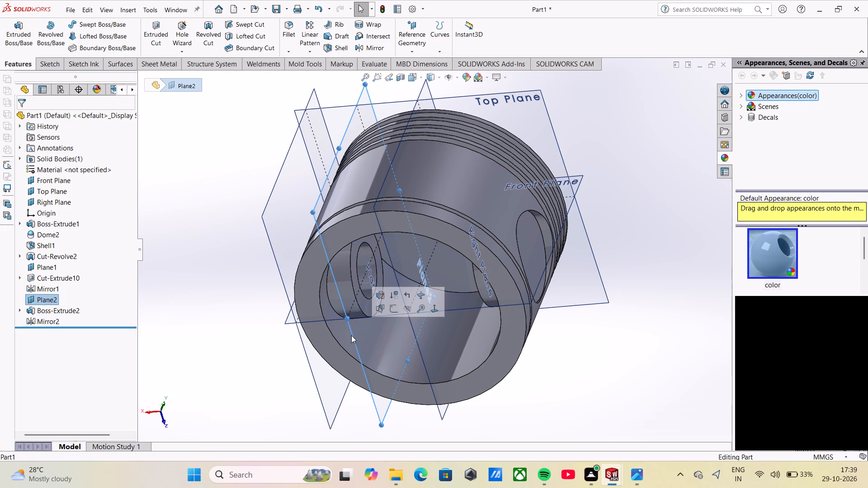
click(392, 308)
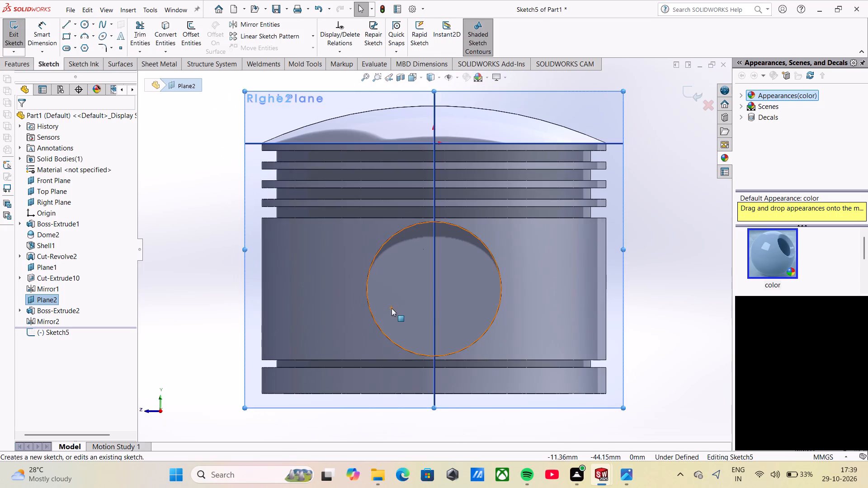
middle_click(525, 318)
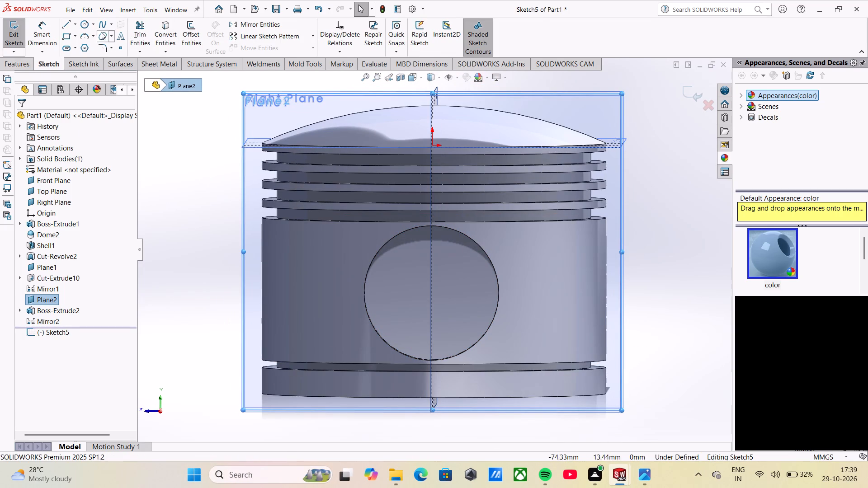
click(82, 29)
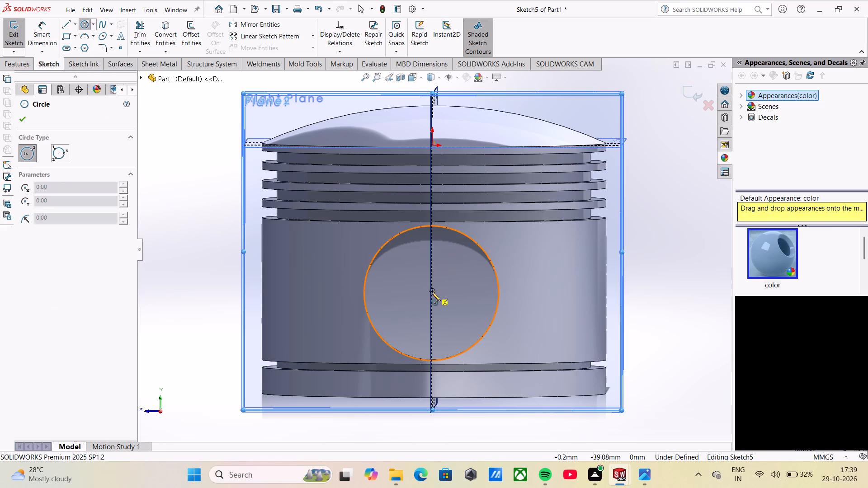
click(432, 293)
click(439, 331)
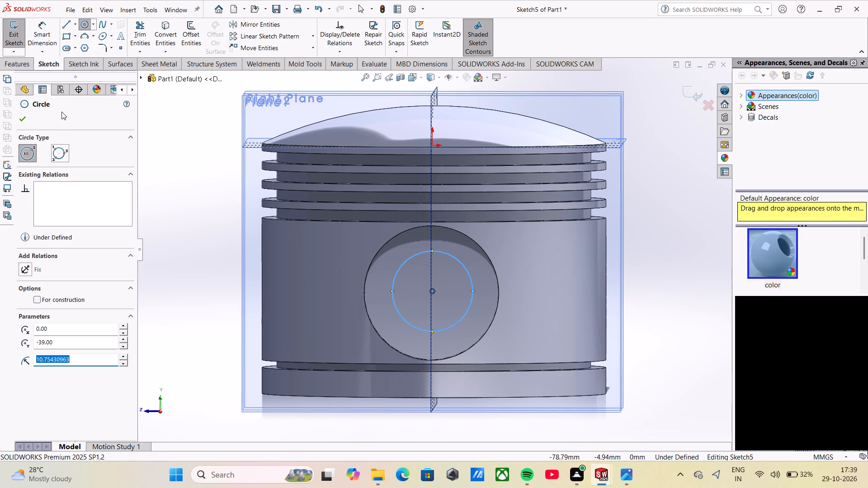
Dimension the new circle to 22 mm diameter.
drag(42, 40, 43, 47)
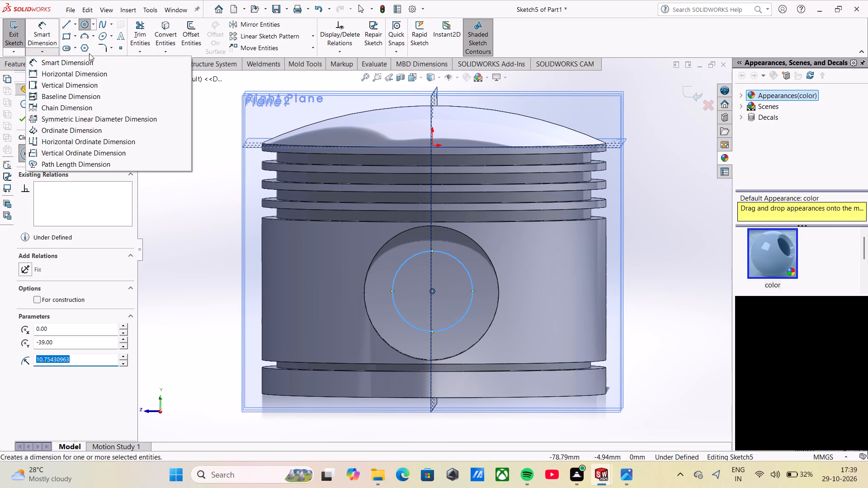
click(44, 33)
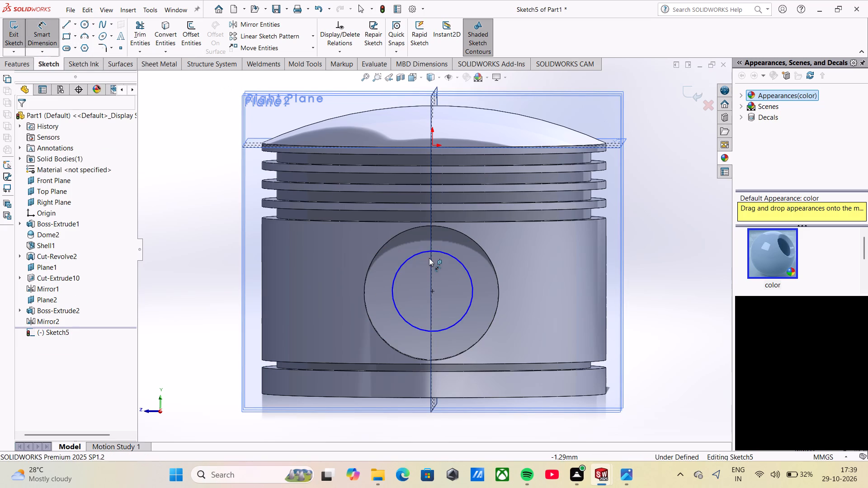
click(420, 252)
click(194, 288)
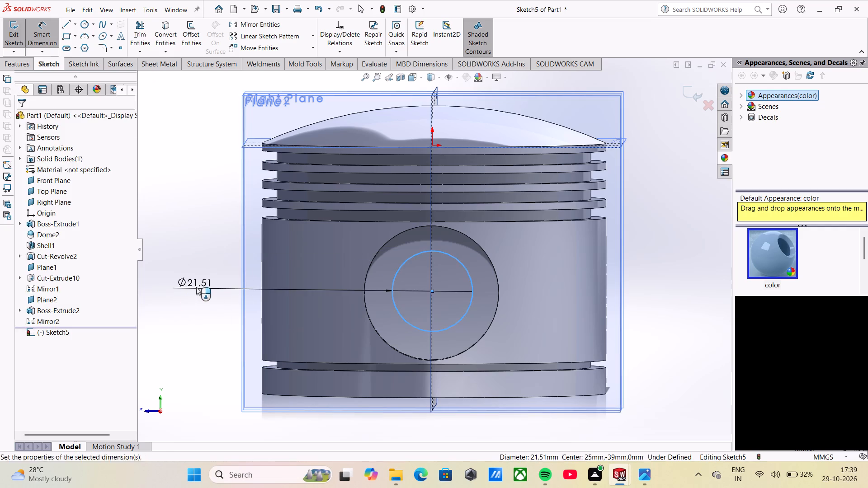
text(22)
key(Return)
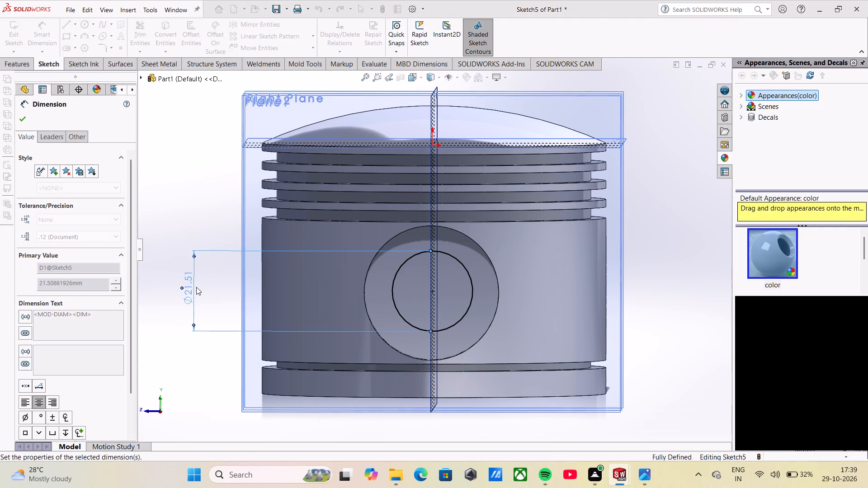
Extrude-cut the 22 mm circle through both sides of the piston with a Mid Plane depth of 166 mm.
click(28, 66)
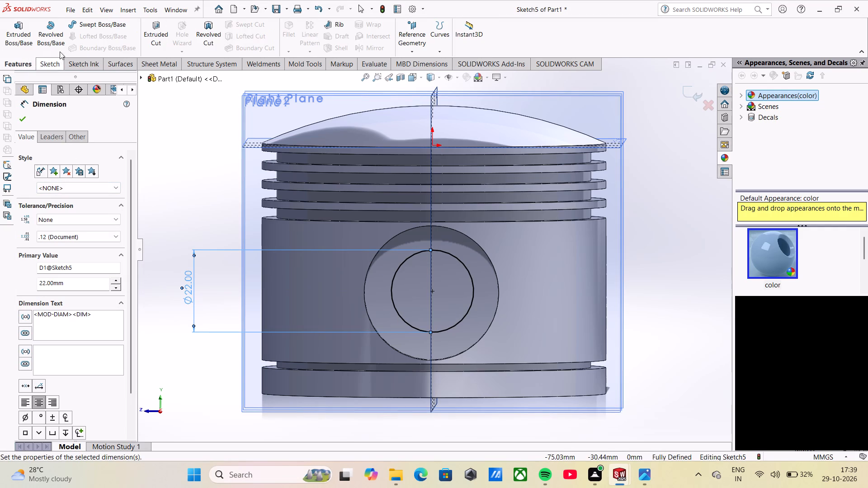
click(146, 33)
middle_drag(532, 264, 529, 265)
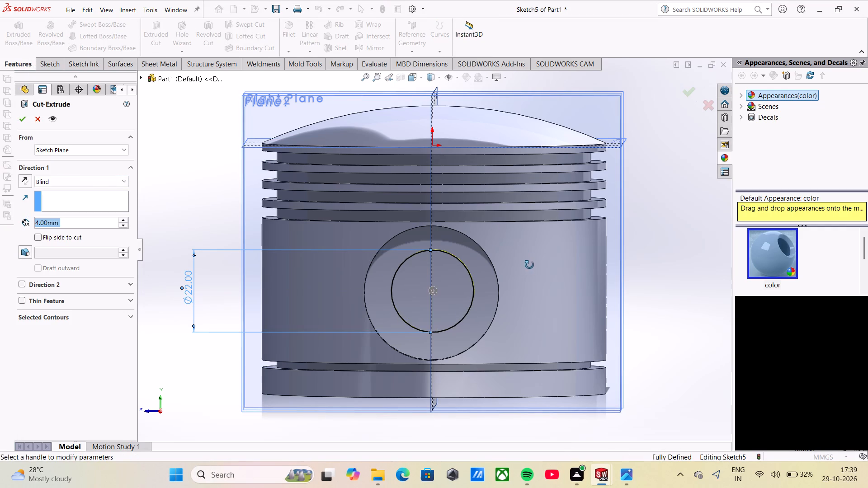
middle_drag(529, 265, 442, 271)
click(39, 180)
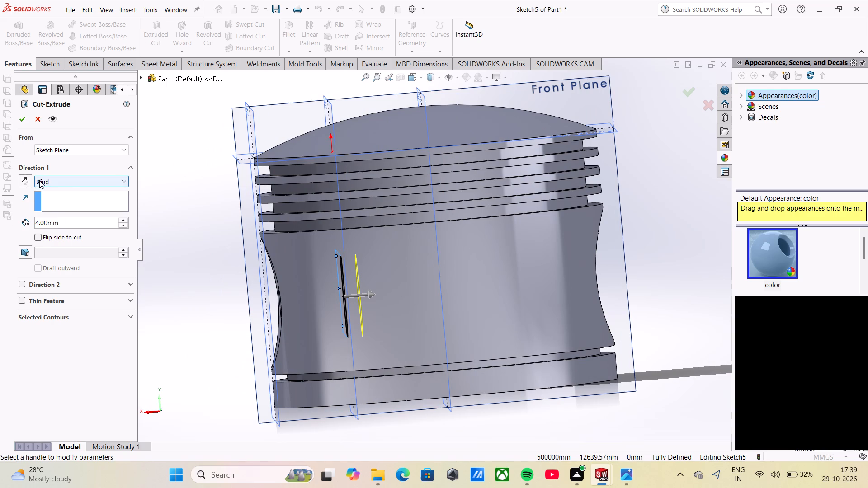
click(44, 258)
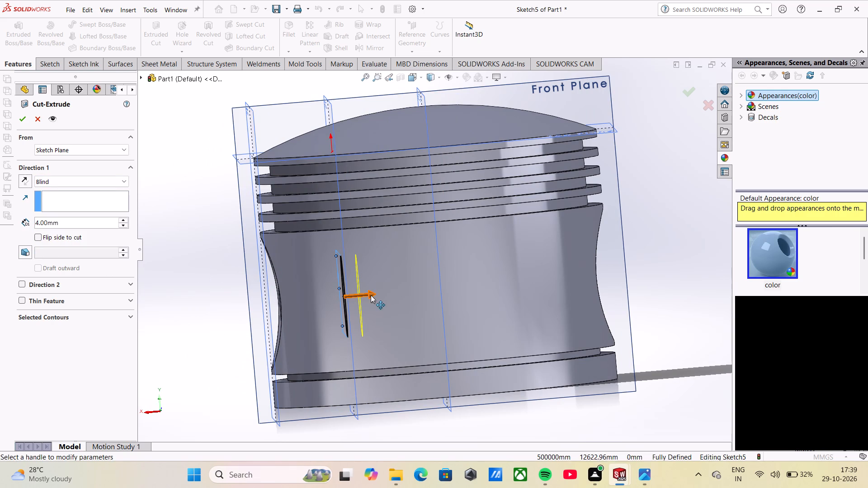
click(49, 184)
click(51, 252)
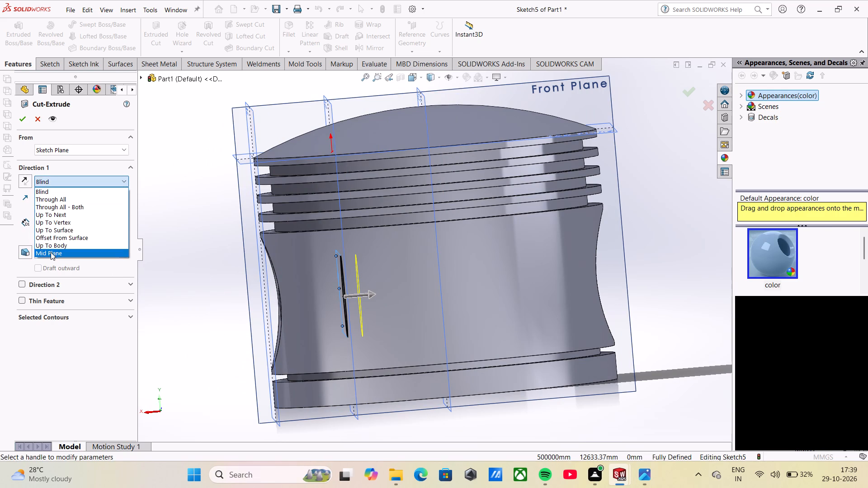
drag(364, 295, 365, 295)
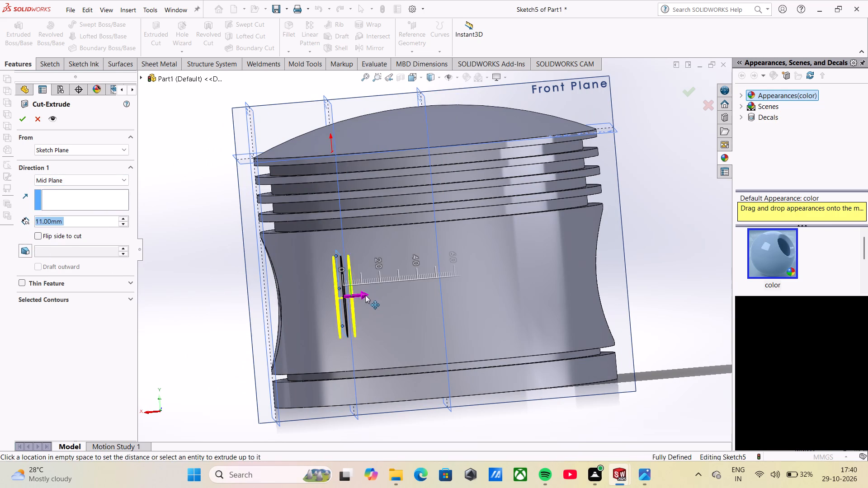
drag(365, 295, 655, 279)
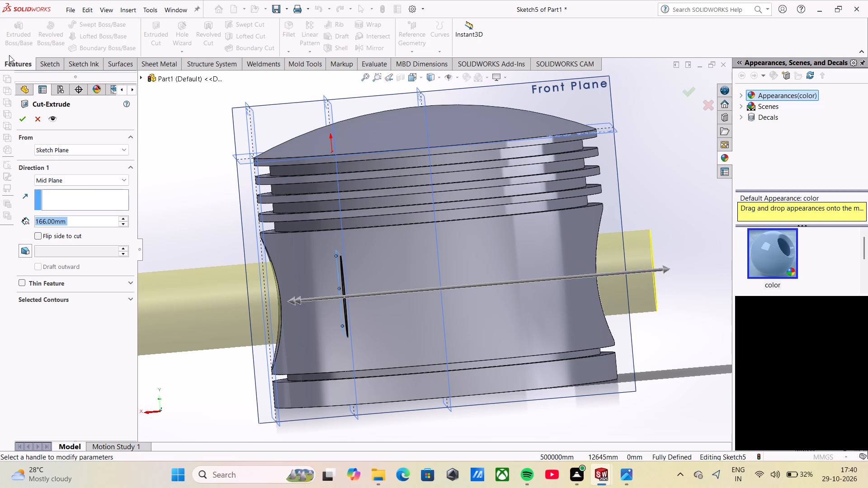
click(18, 116)
Hide the reference planes and inspect the pin bore through the piston.
scroll(459, 271, up, 2)
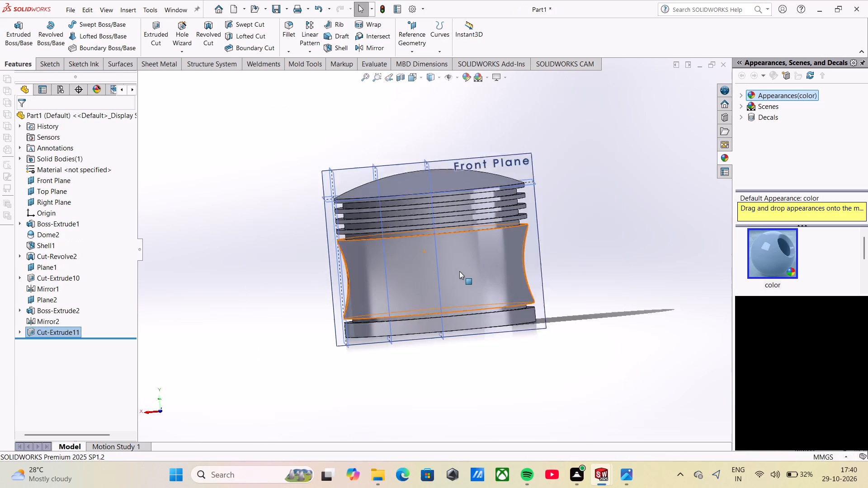
scroll(459, 271, up, 2)
middle_drag(459, 271, 646, 280)
click(449, 78)
middle_drag(480, 228, 430, 224)
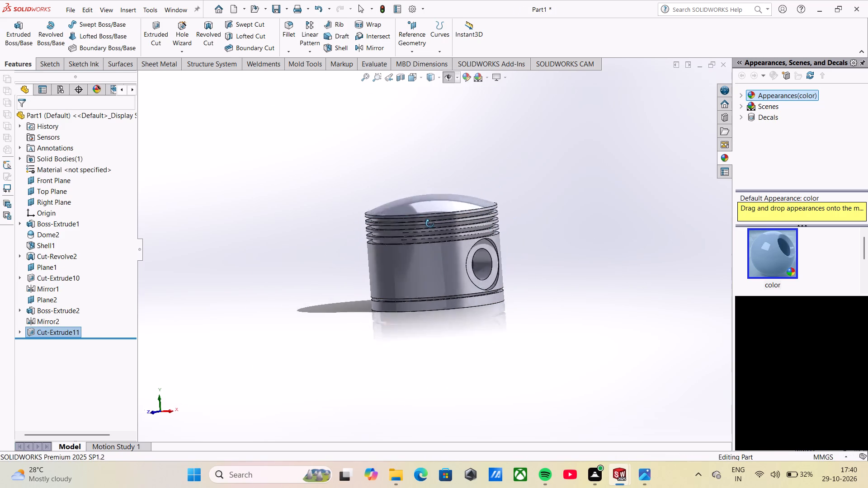
middle_drag(430, 224, 486, 244)
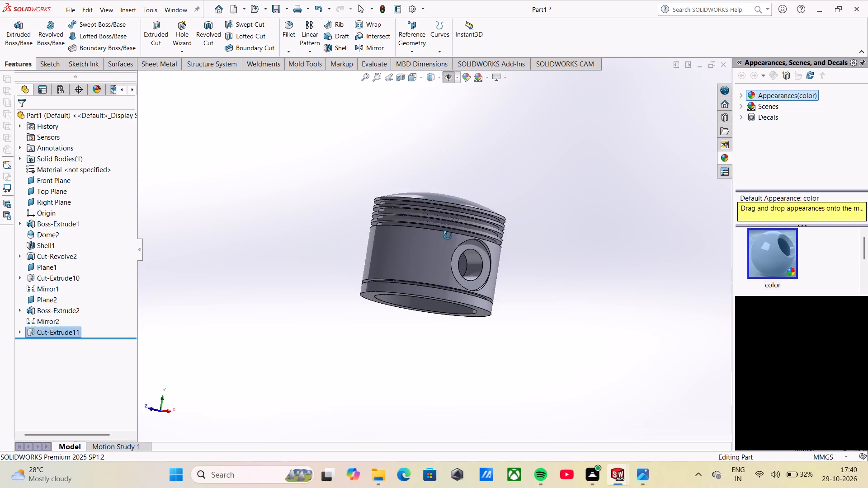
Save the part as 10 in the WORK FROM HOME folder on the Desktop.
click(68, 10)
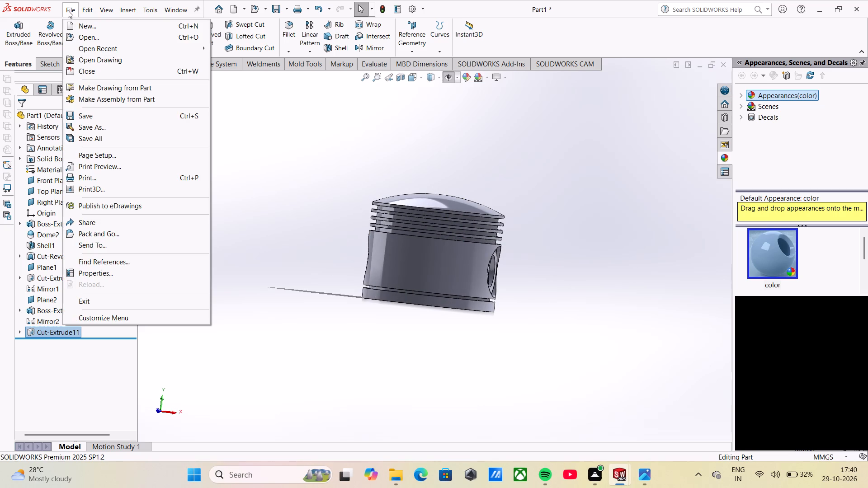
click(110, 128)
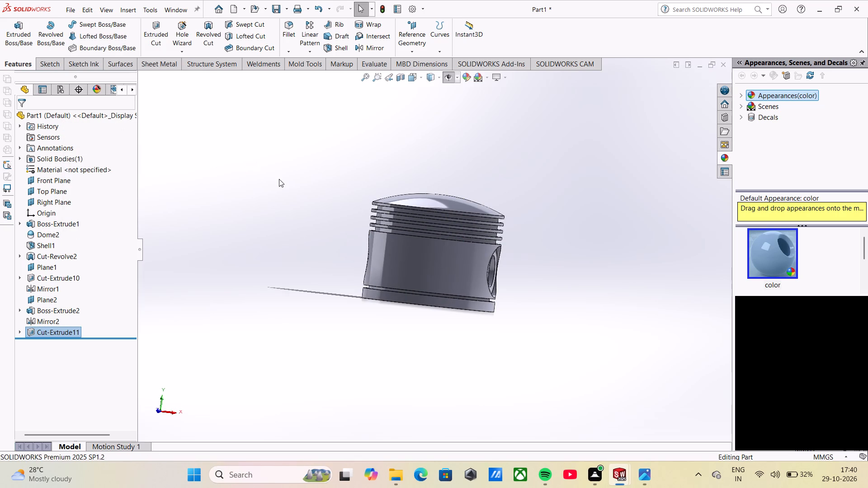
click(307, 193)
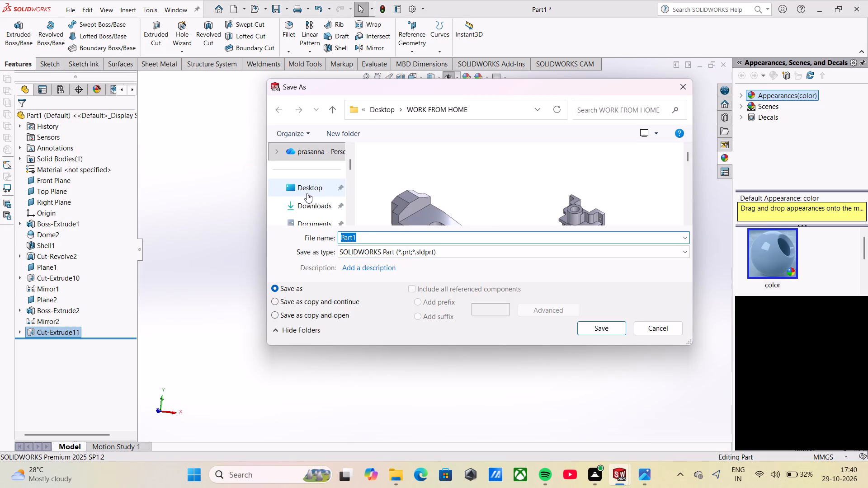
scroll(469, 178, down, 2)
double_click(464, 179)
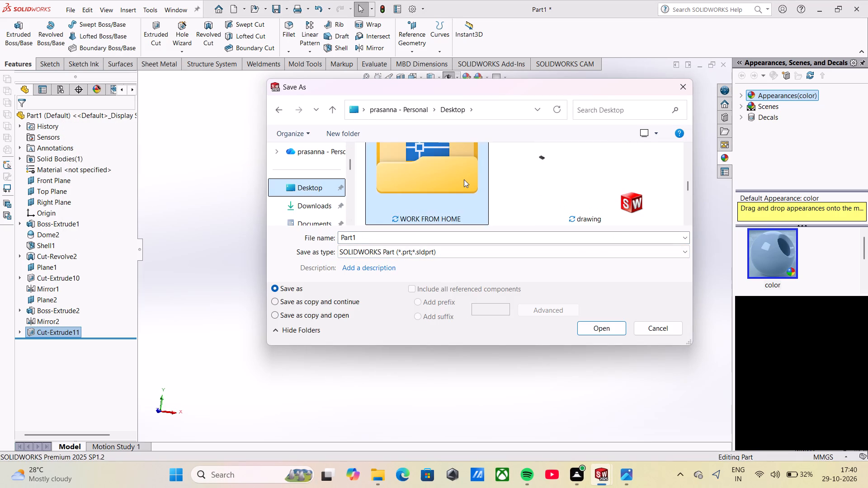
drag(382, 235, 330, 237)
text(10)
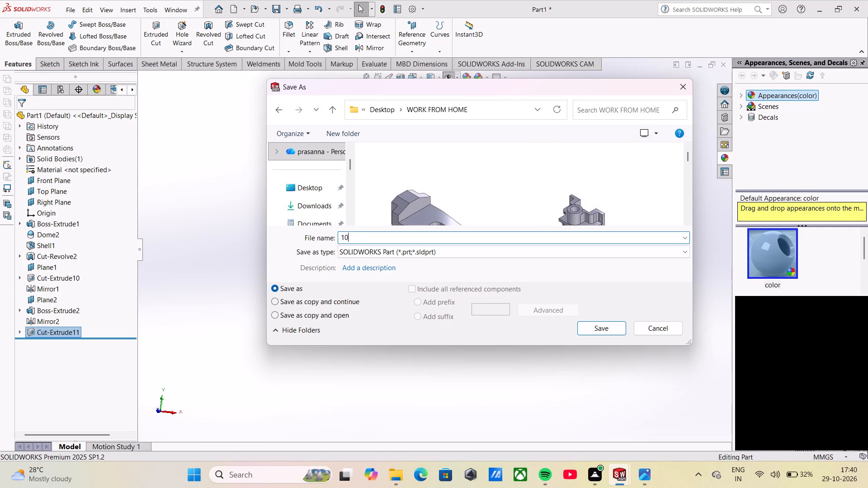
click(595, 334)
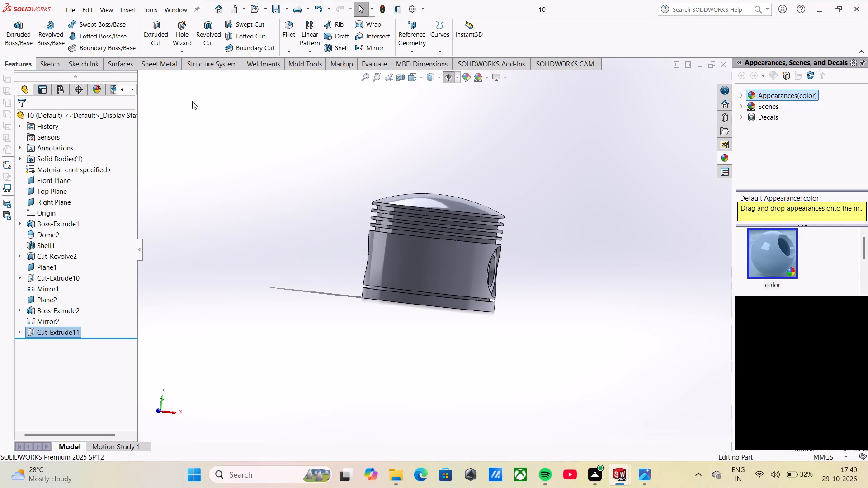
Print the current screen image with Microsoft Print to PDF, saving it as 11 in the WORK FROM HOME folder.
click(68, 11)
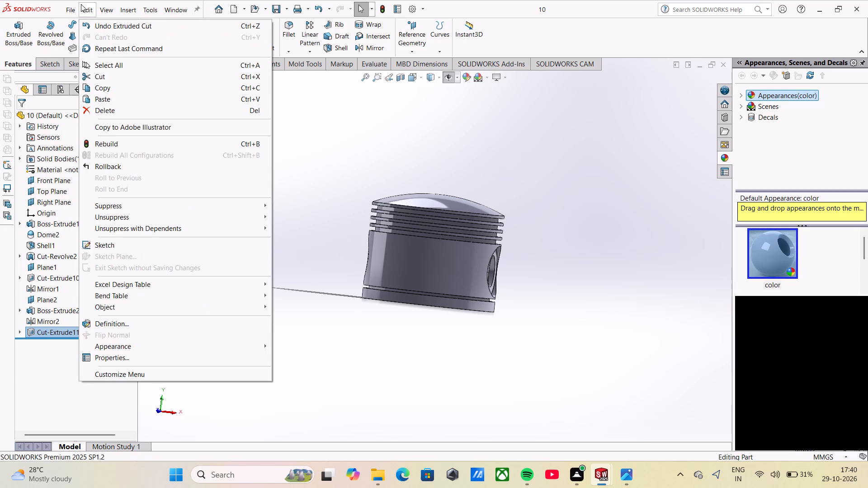
click(98, 180)
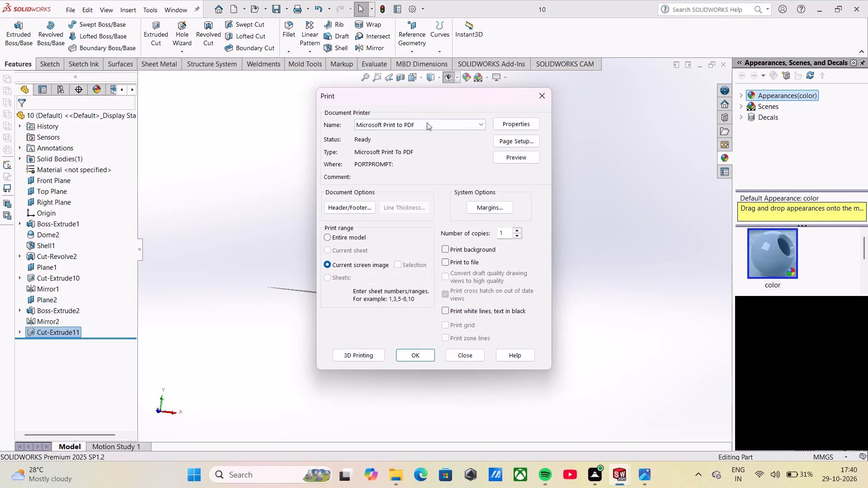
click(420, 351)
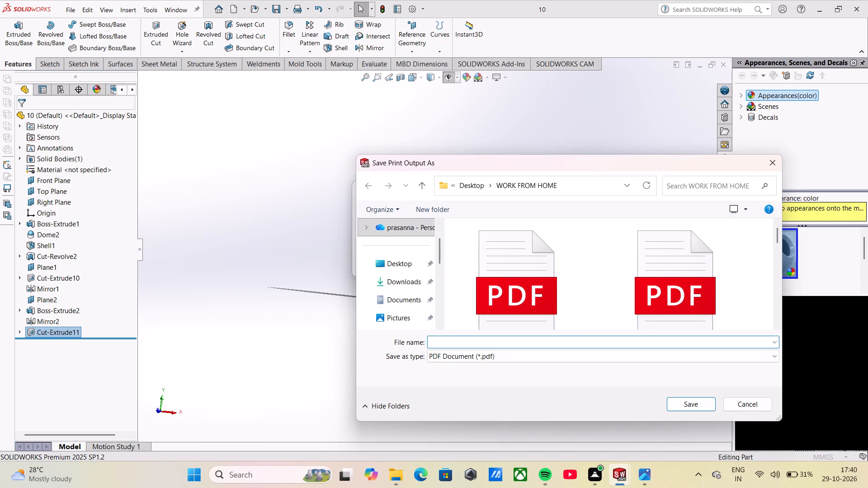
click(497, 343)
text(11)
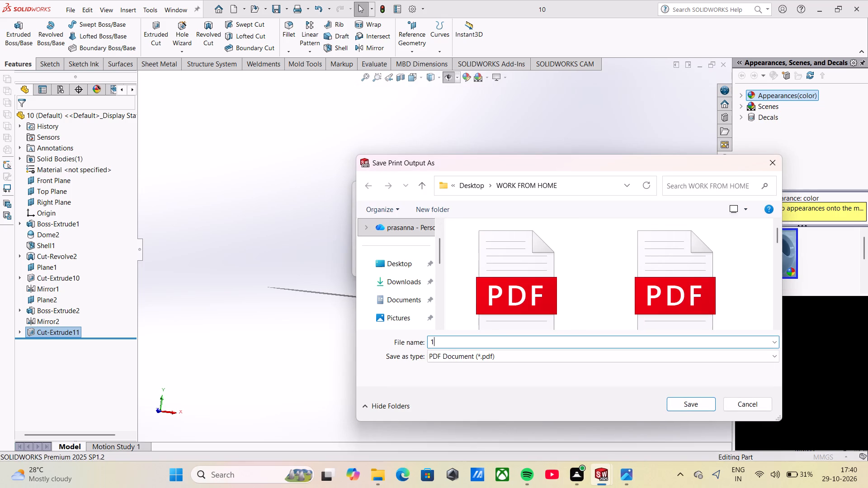
key(Return)
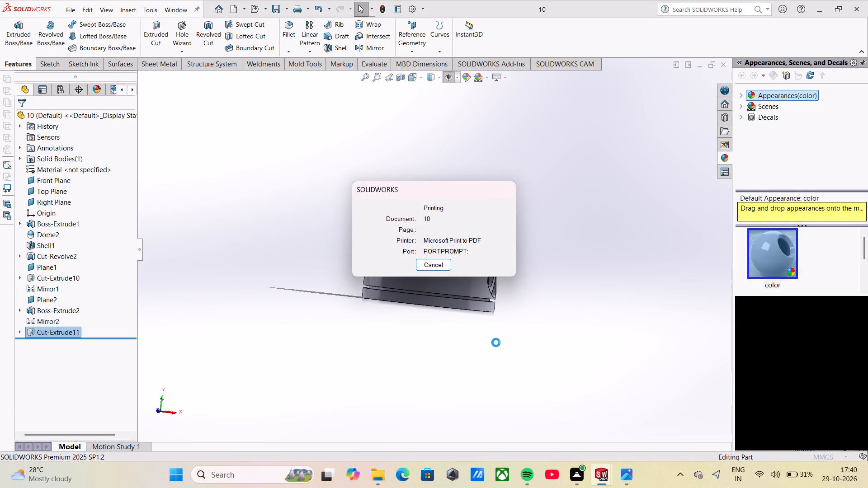